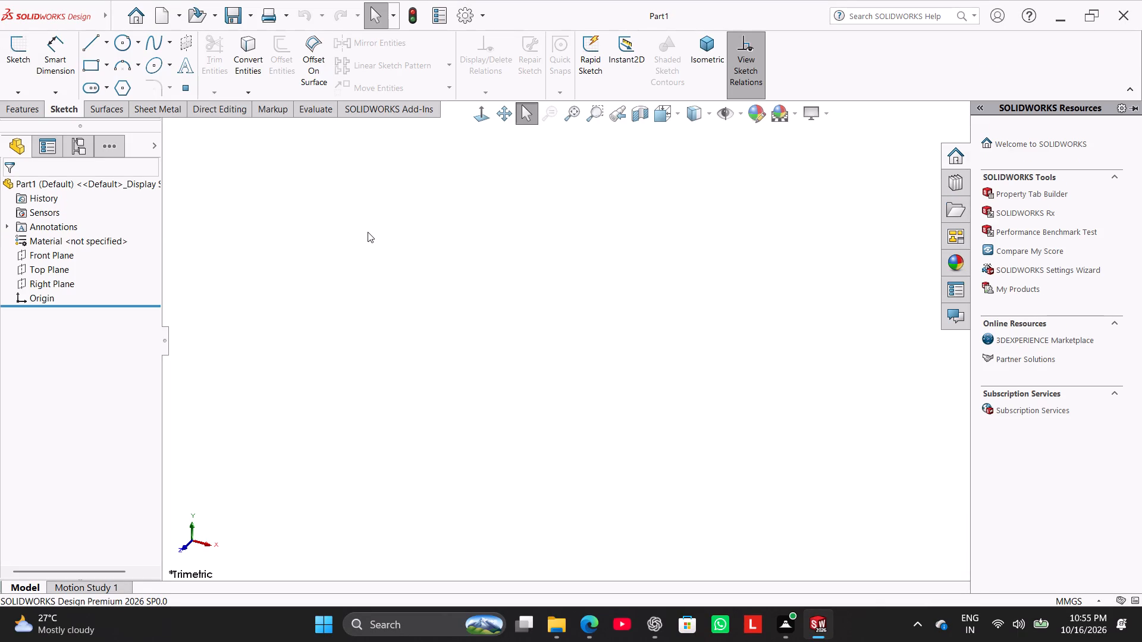
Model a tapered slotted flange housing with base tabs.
Start a sketch on the Front Plane and draw a vertical centerline about 70 mm up from the origin.
click(26, 53)
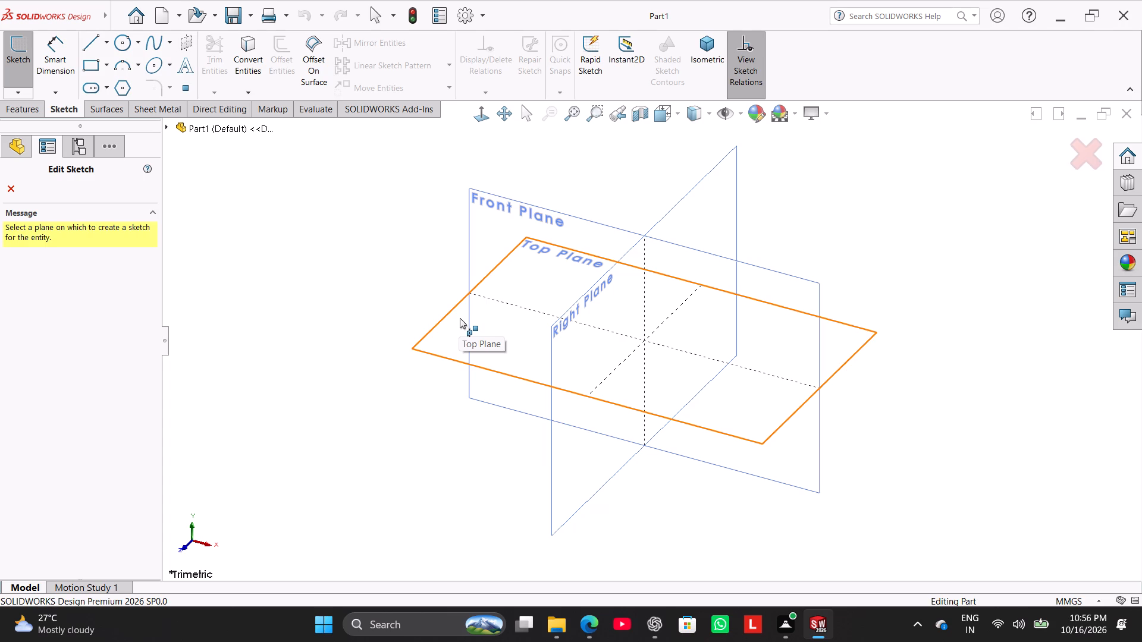
click(507, 218)
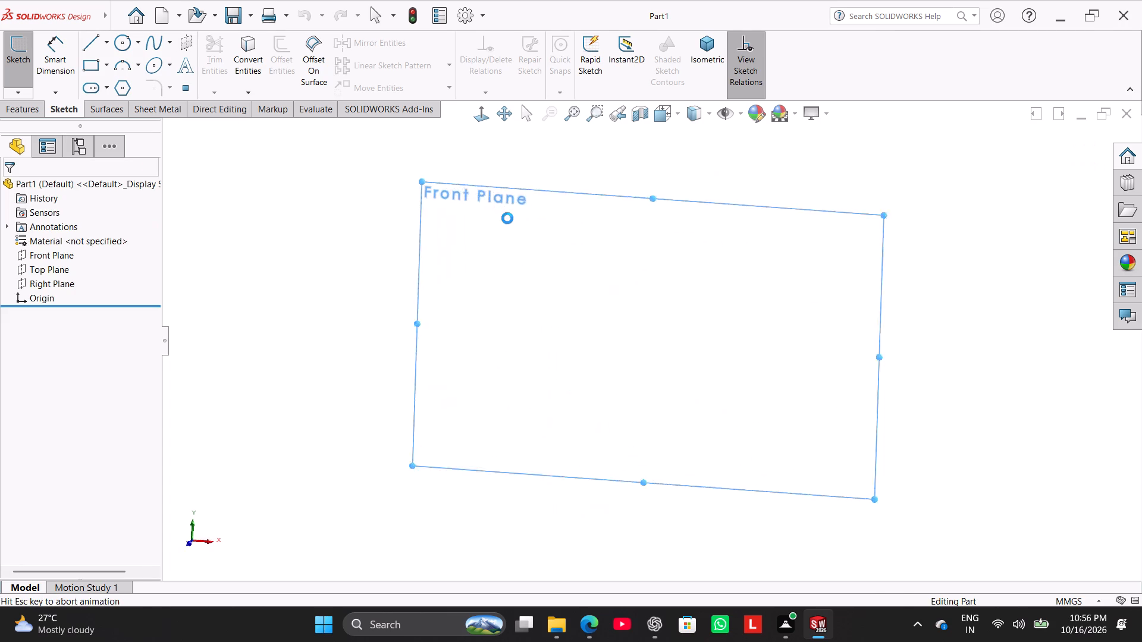
click(100, 52)
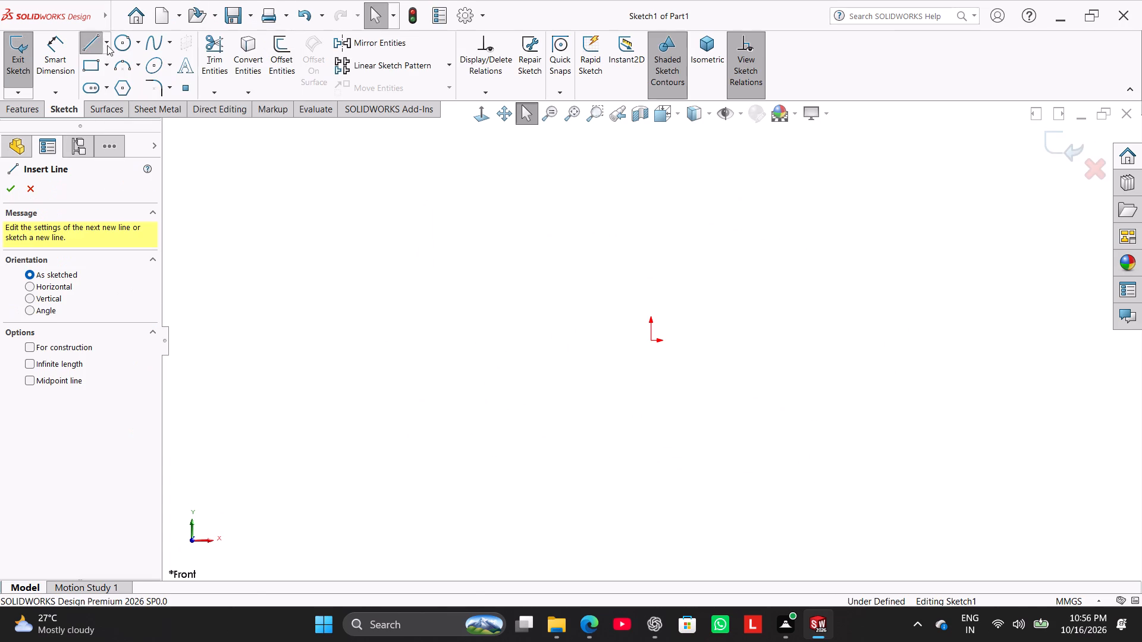
click(107, 45)
click(130, 78)
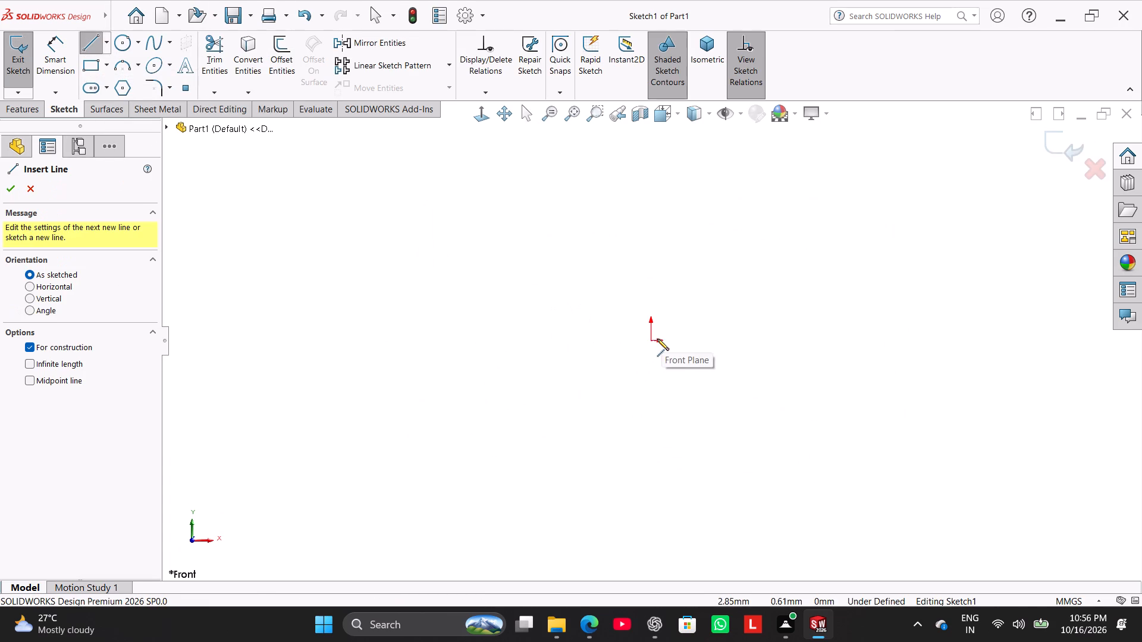
click(654, 341)
click(653, 137)
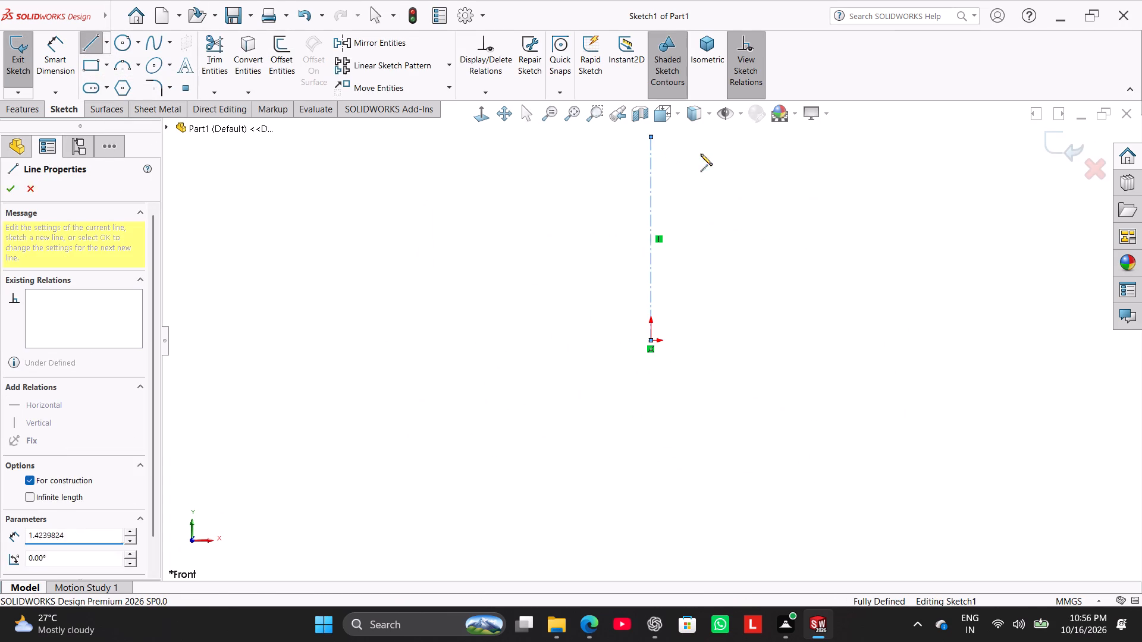
right_click(717, 159)
click(740, 164)
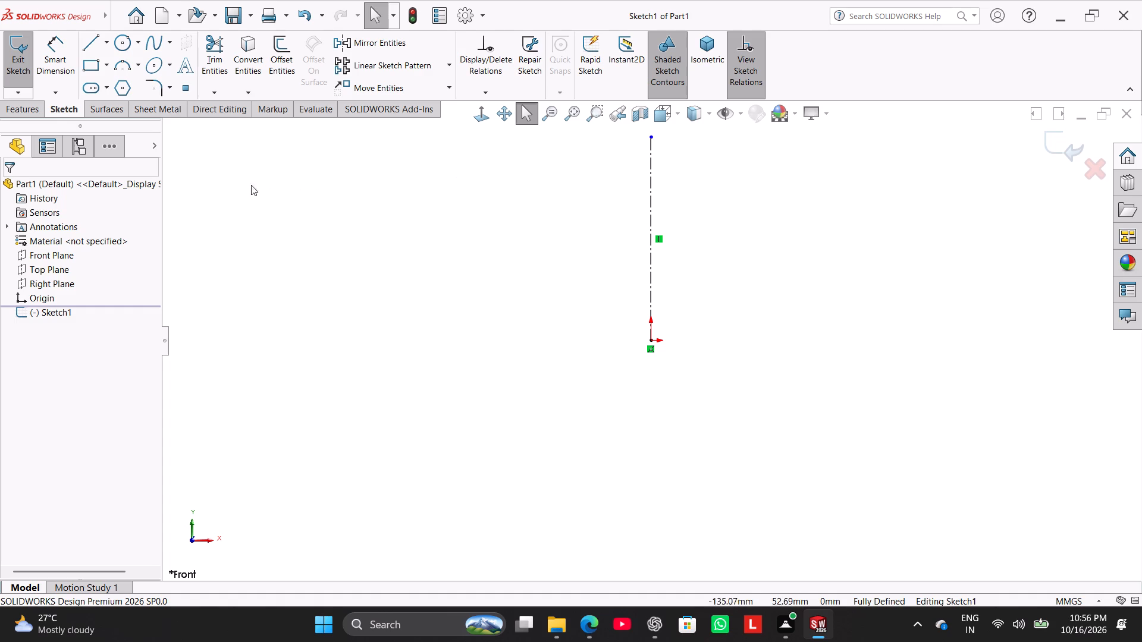
Sketch a stepped half-profile of connected lines from the origin, about 39 mm along the base, out to a vertical side, then sloping inward to the centerline's upper end.
click(107, 48)
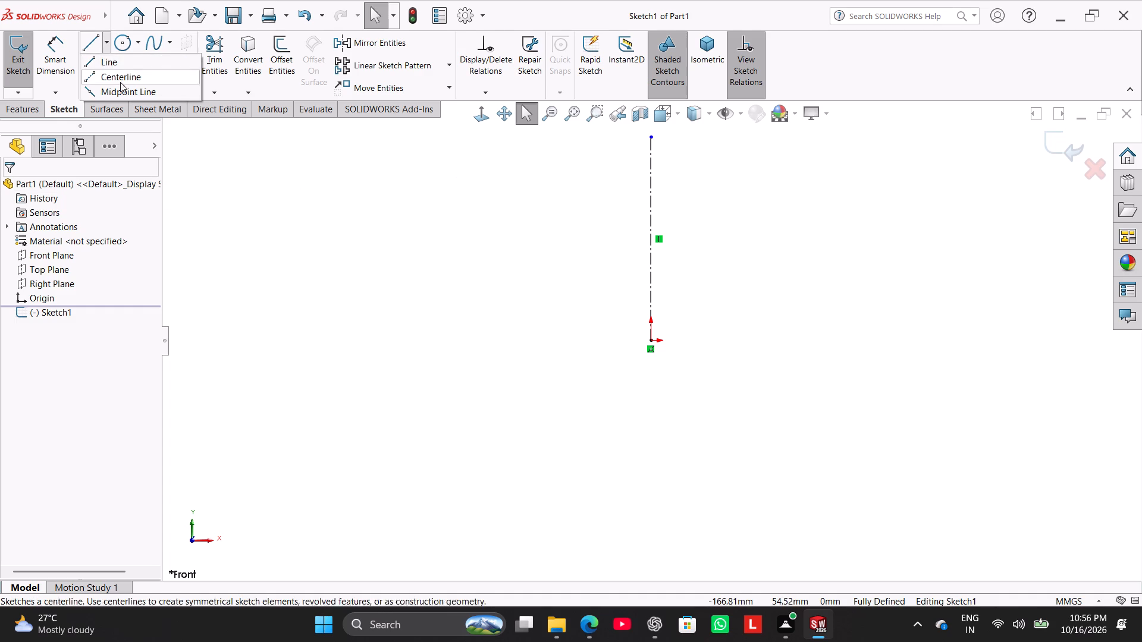
click(95, 44)
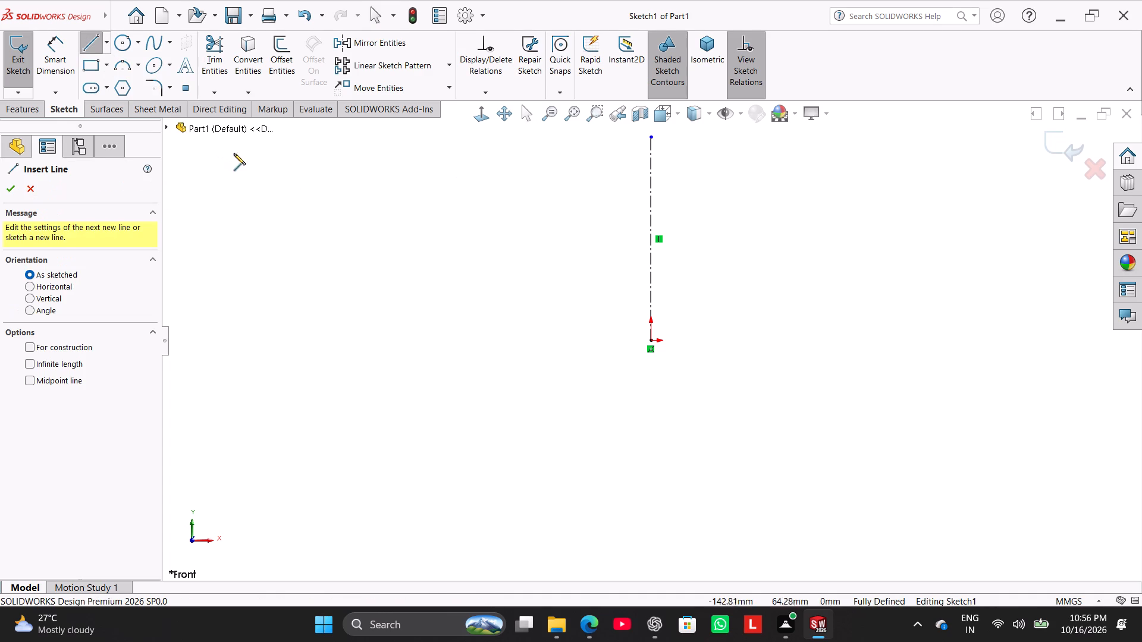
click(650, 342)
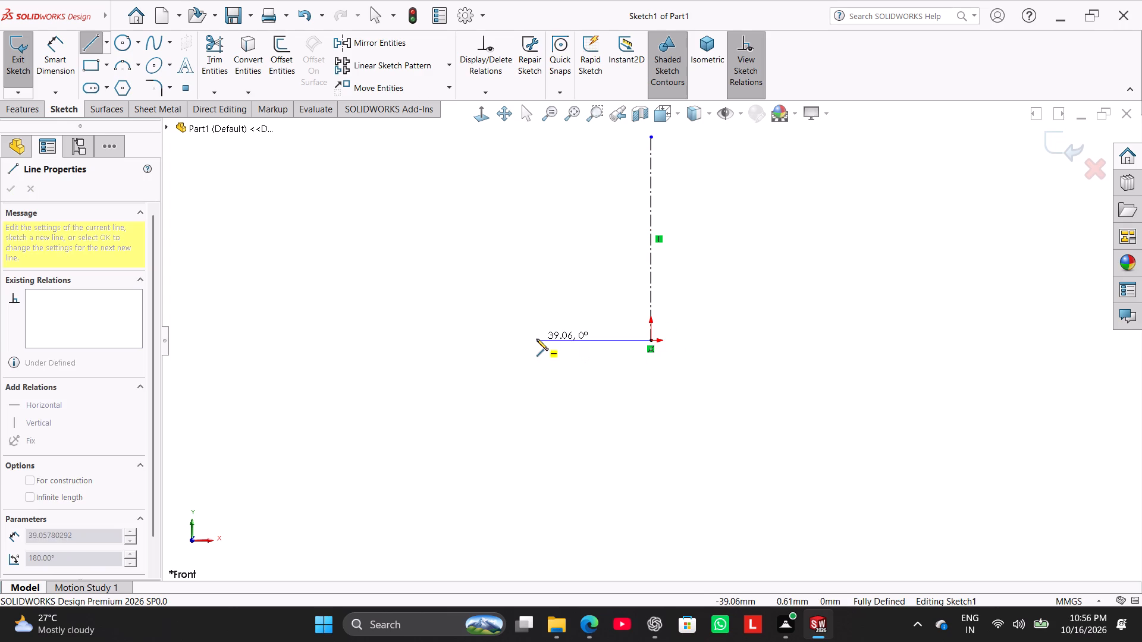
click(537, 339)
click(536, 307)
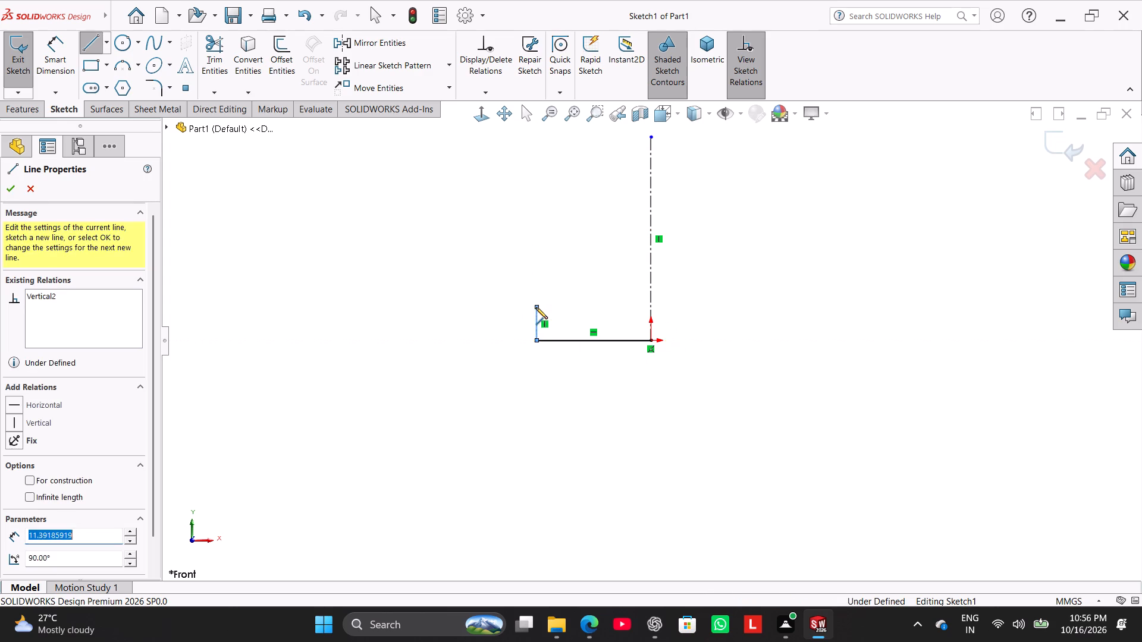
click(476, 310)
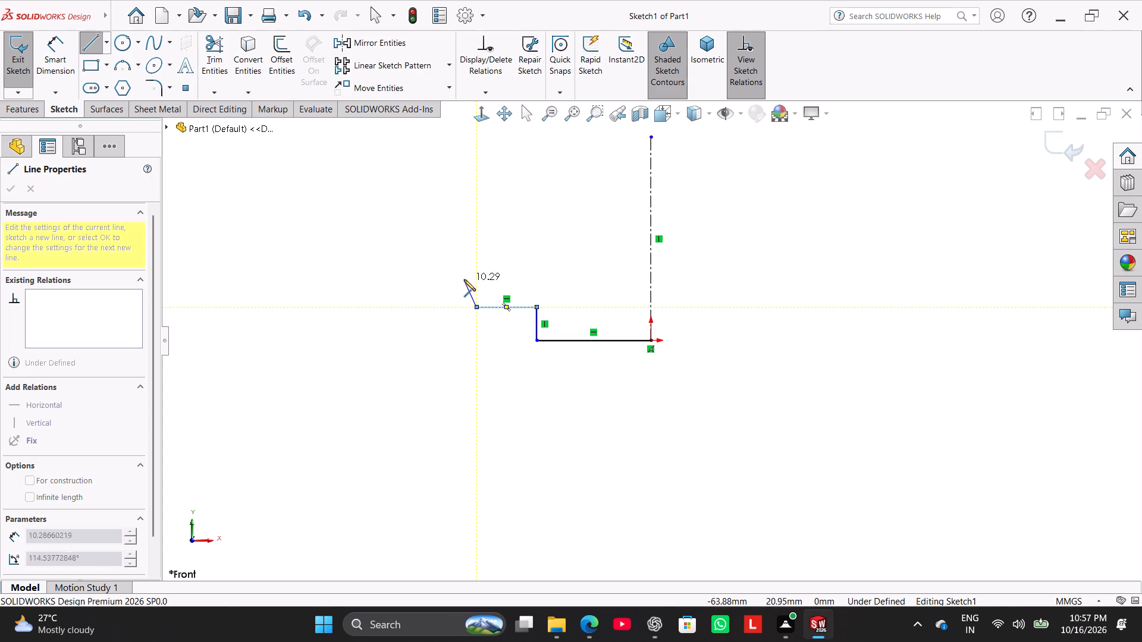
click(463, 278)
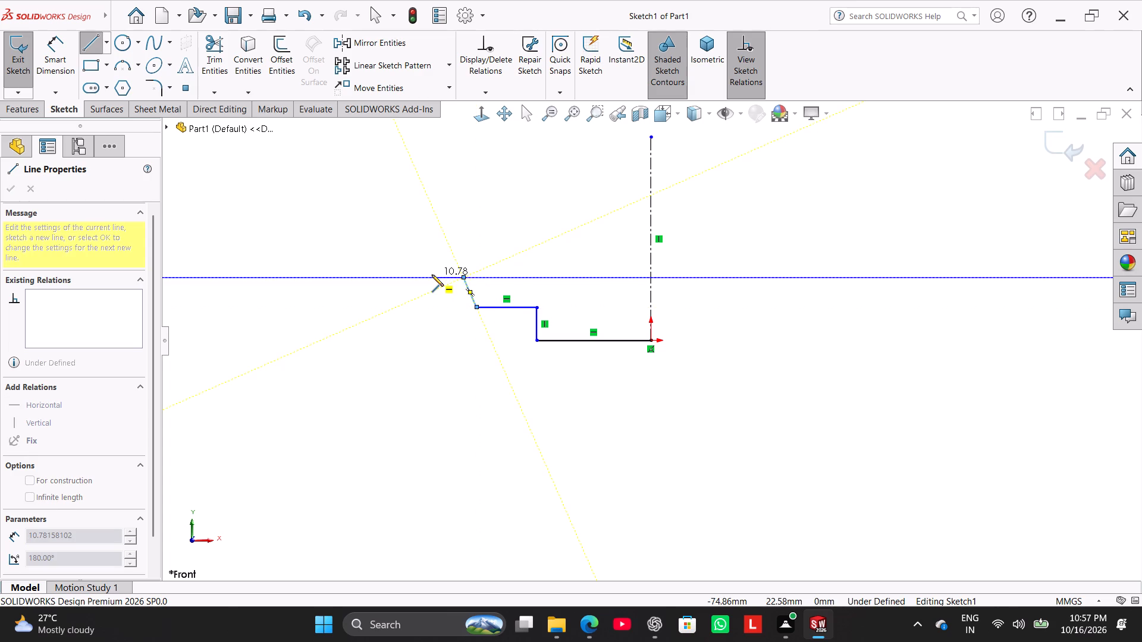
click(432, 275)
click(431, 237)
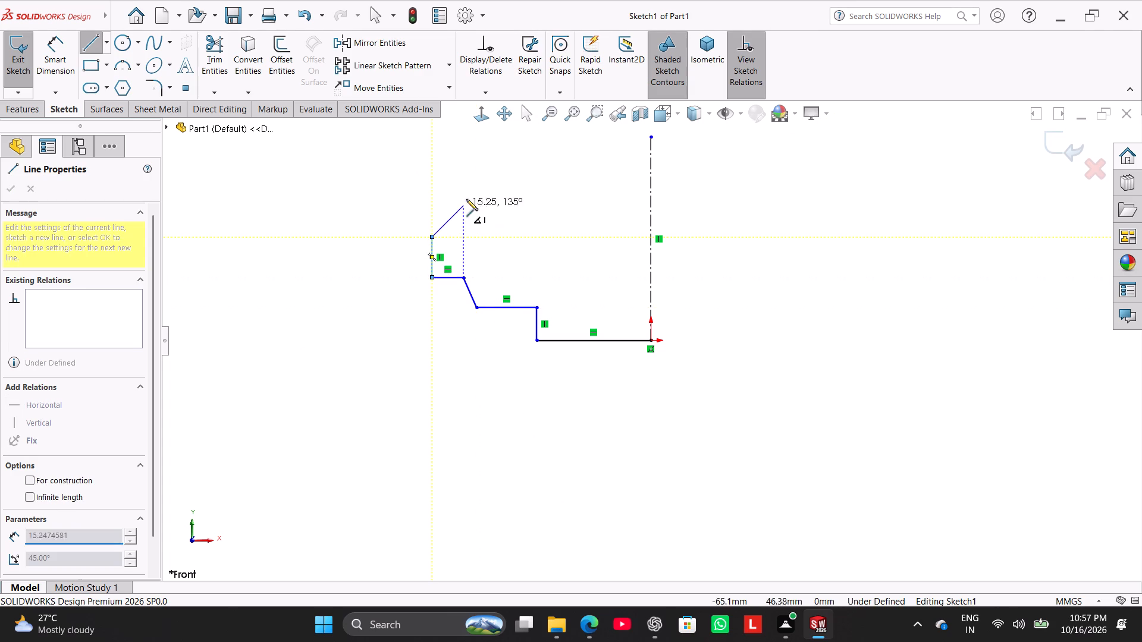
click(504, 134)
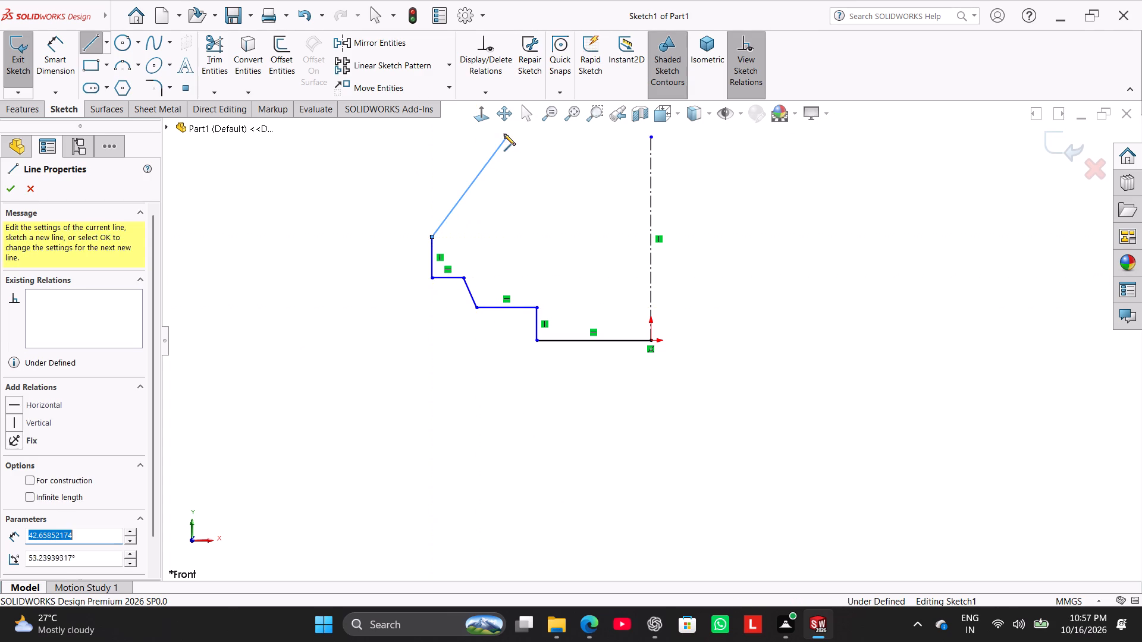
click(648, 134)
right_click(605, 182)
click(642, 191)
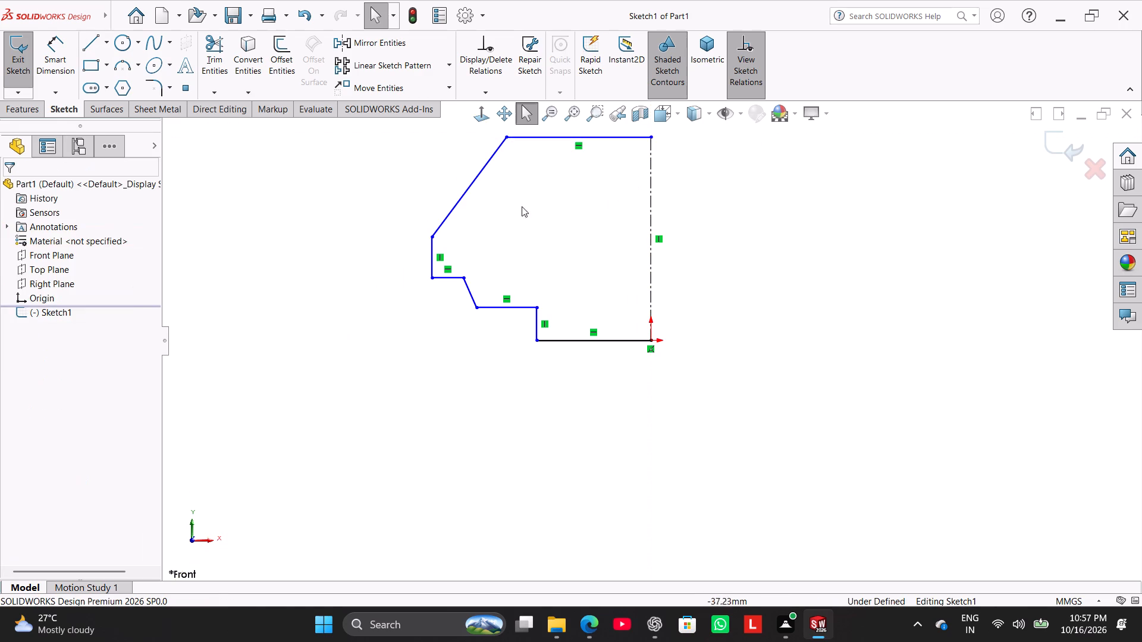
Dimension the height from the base line to the lower end of the long sloped line as 20 mm.
click(57, 39)
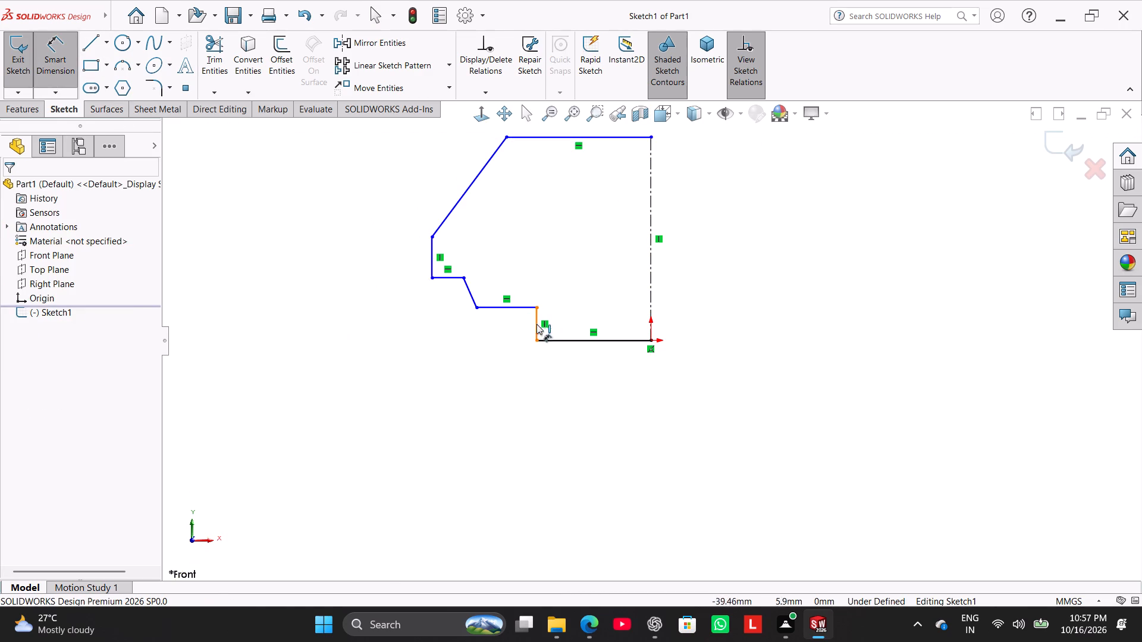
click(557, 339)
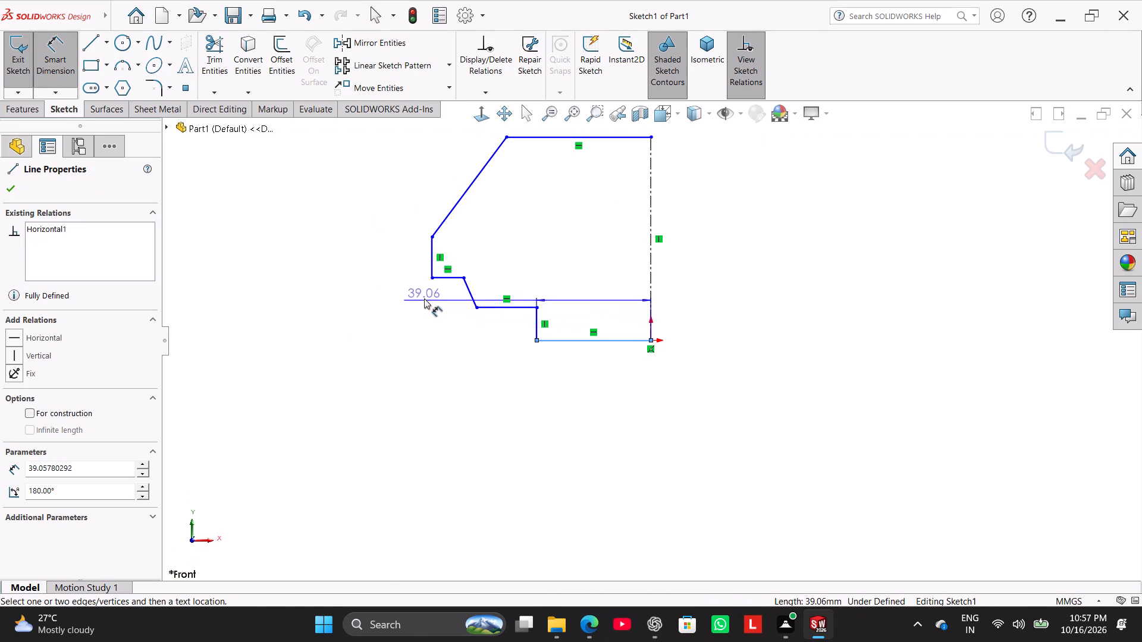
click(431, 236)
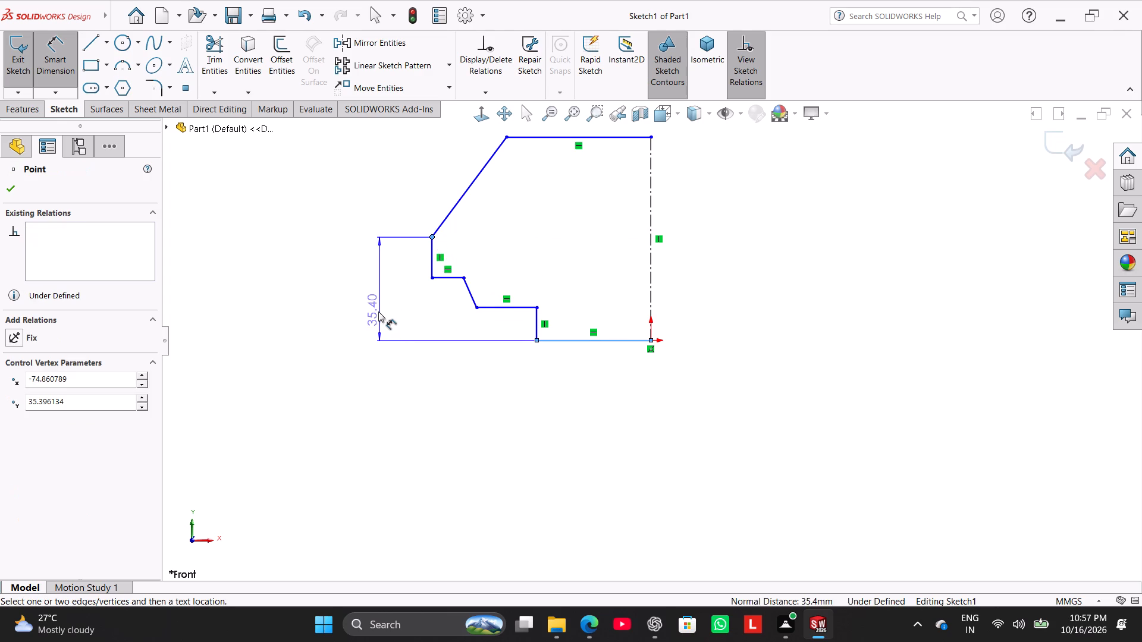
click(378, 298)
text(20)
key(Return)
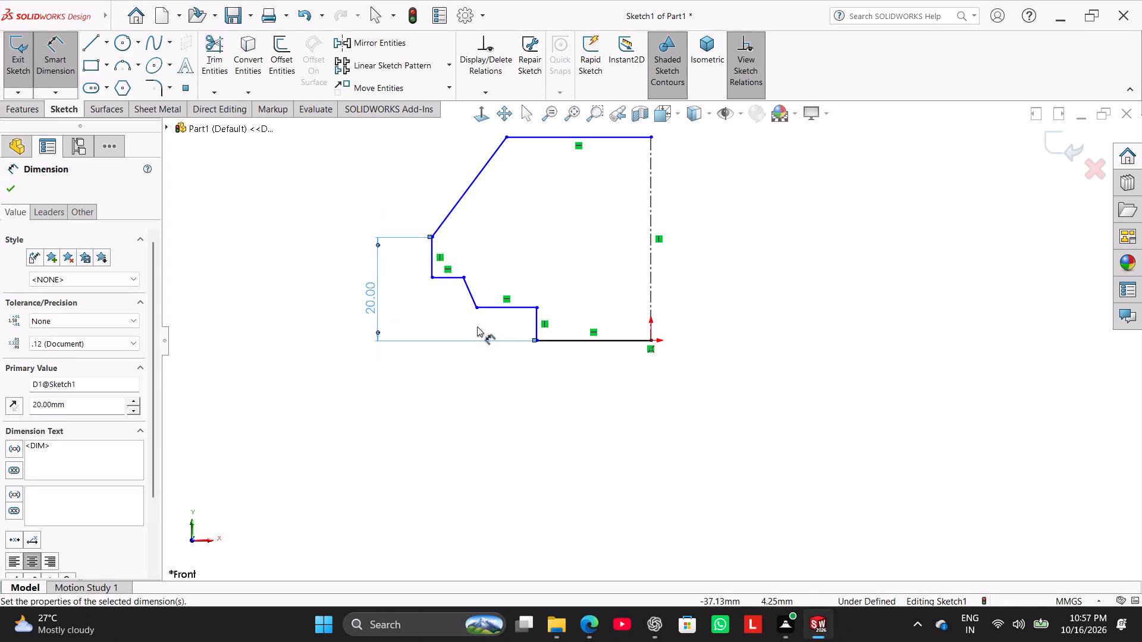
Dimension the vertical distance between the base line and the first step's horizontal line as 5 mm.
click(569, 342)
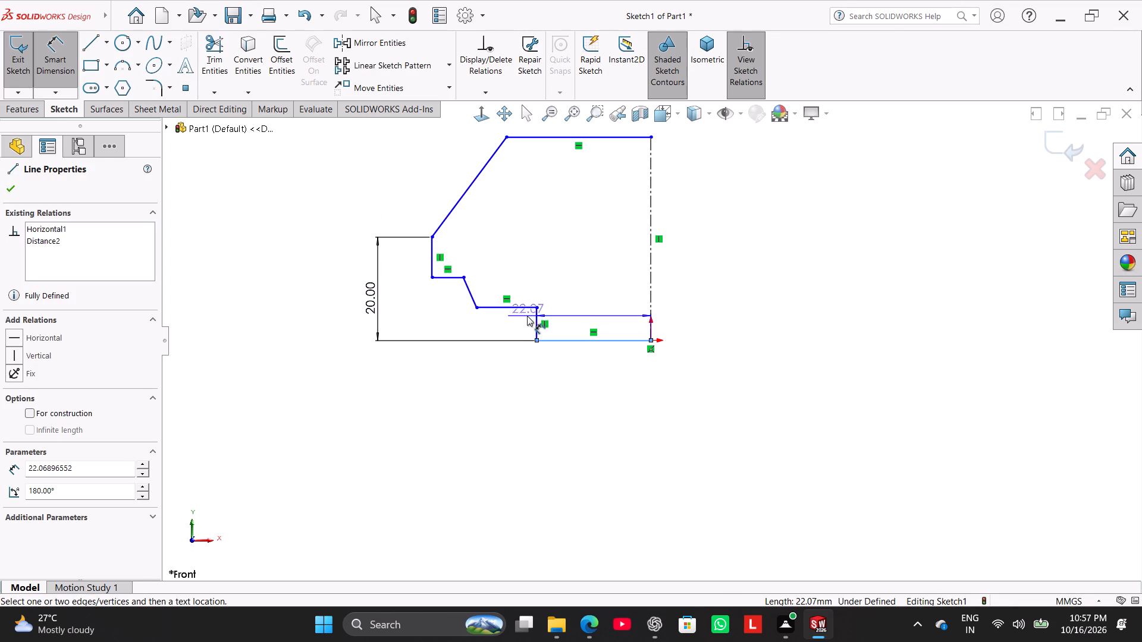
click(522, 307)
click(710, 323)
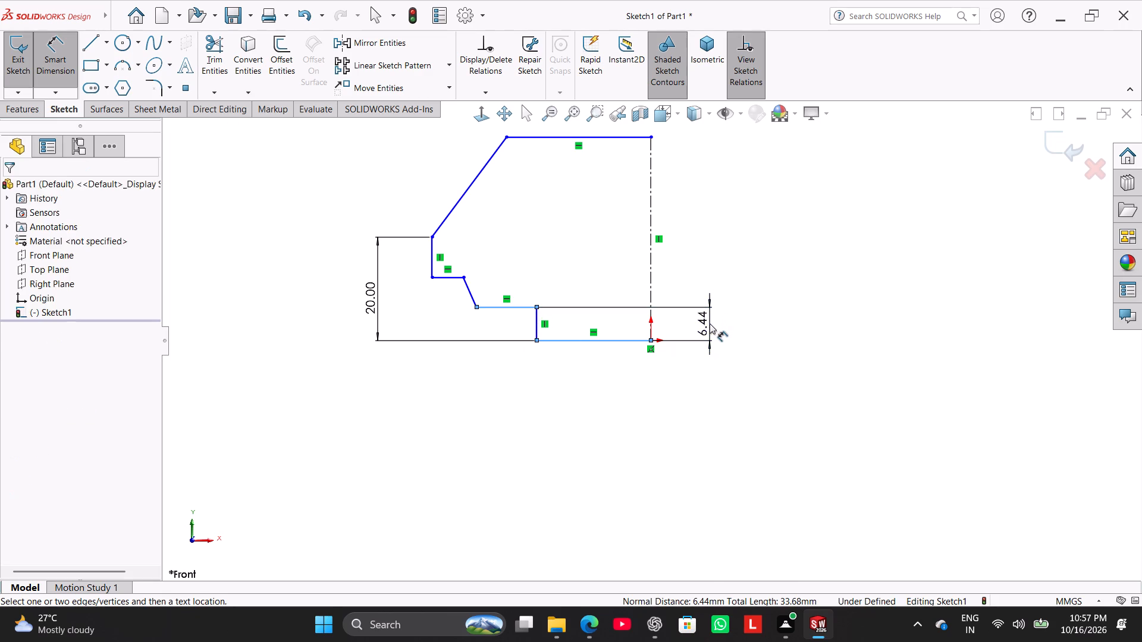
key(5)
key(Return)
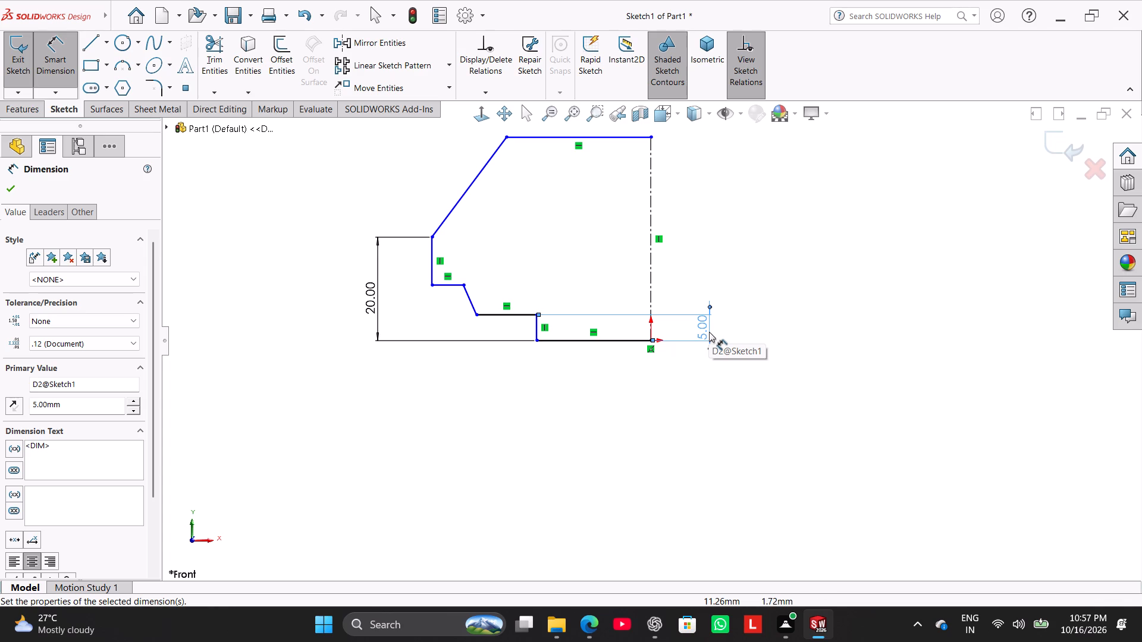
Add a diameter dimension of 70.01 mm from the top line's outer corner across the centerline.
scroll(629, 234, up, 2)
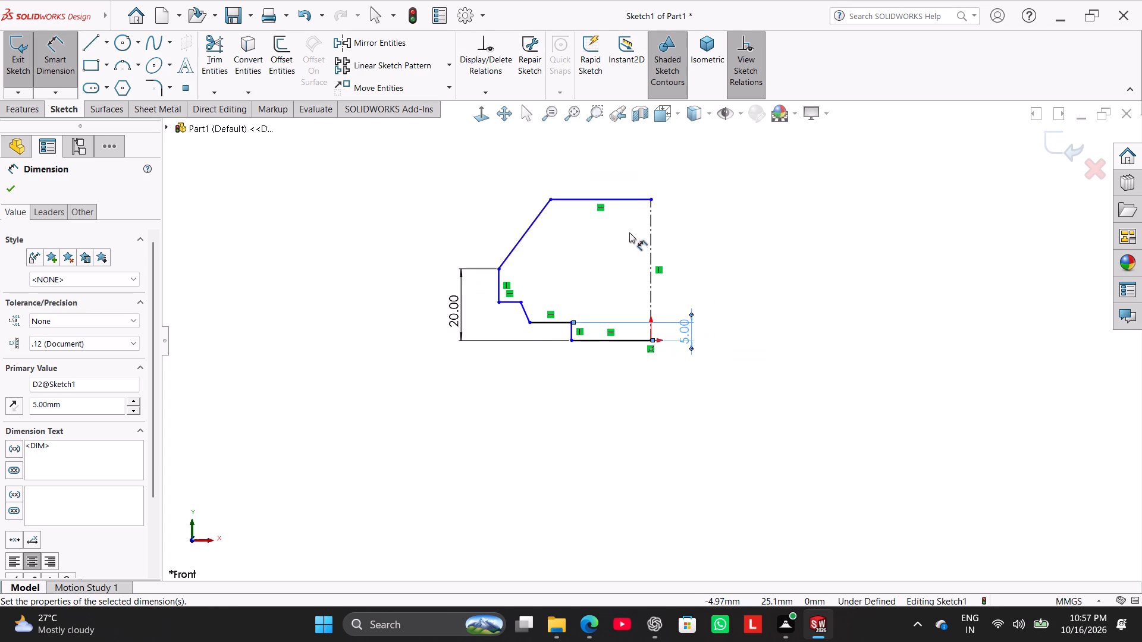
scroll(629, 231, down, 1)
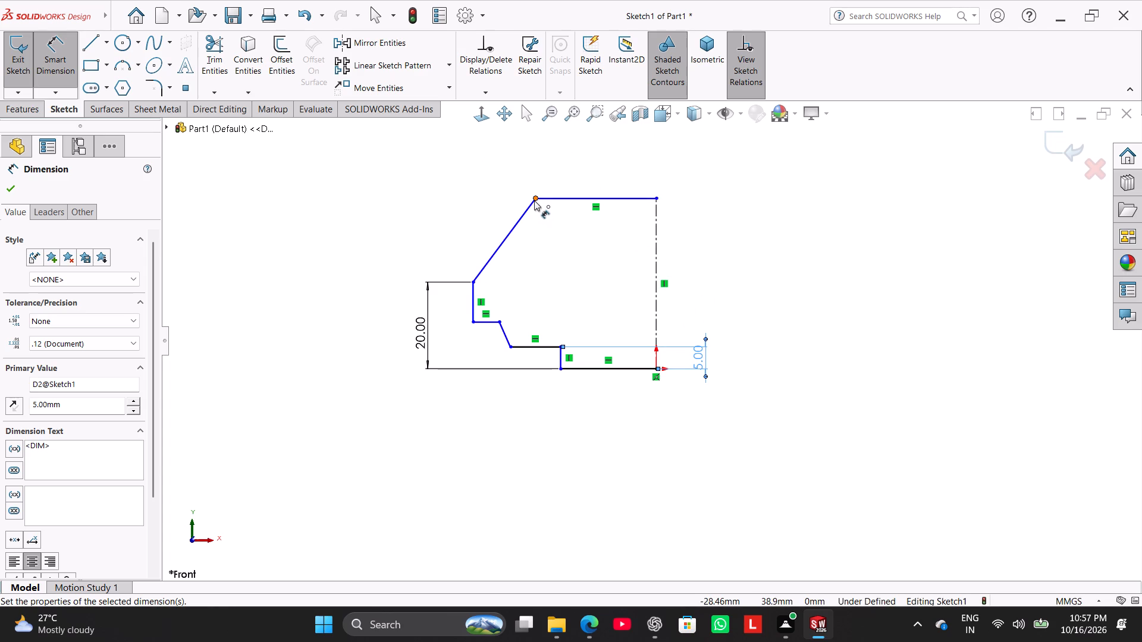
click(536, 196)
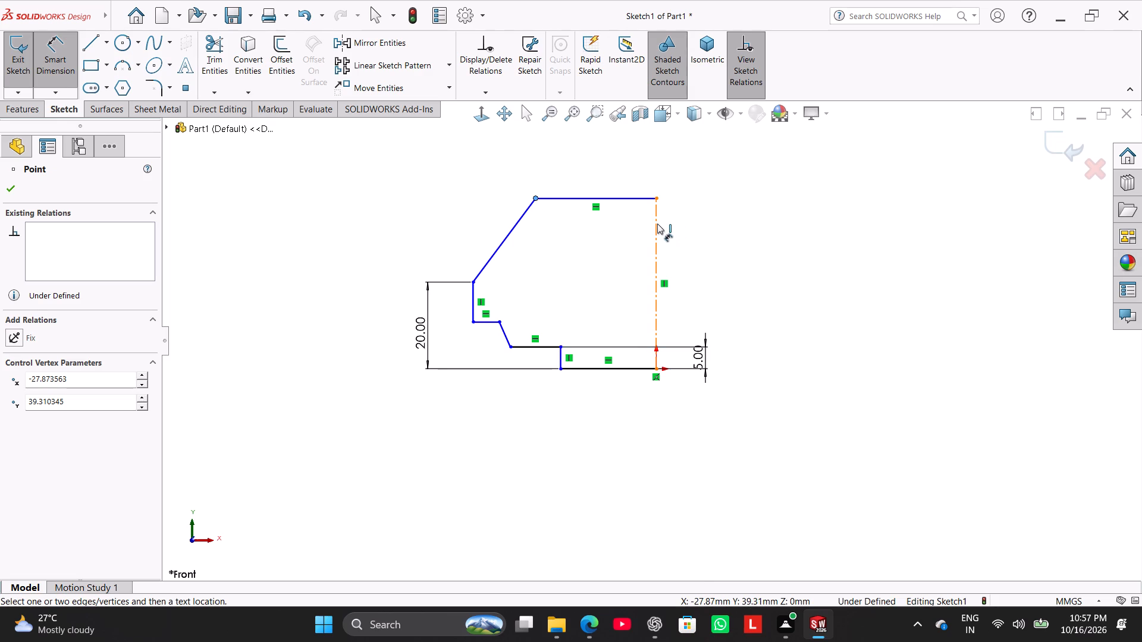
click(657, 224)
click(660, 162)
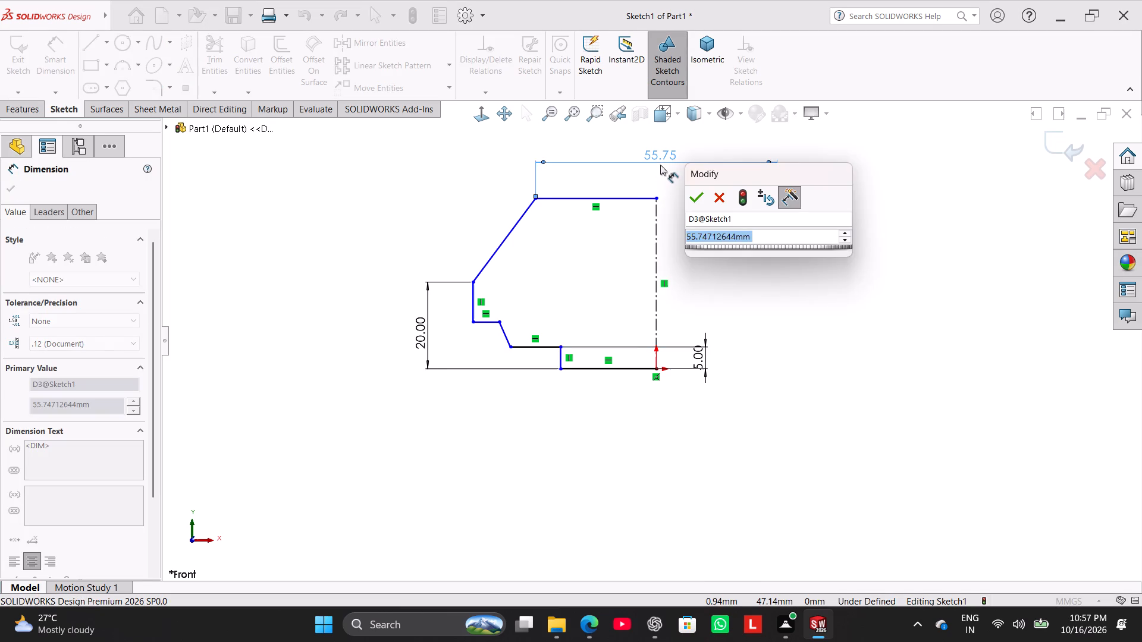
text(70)
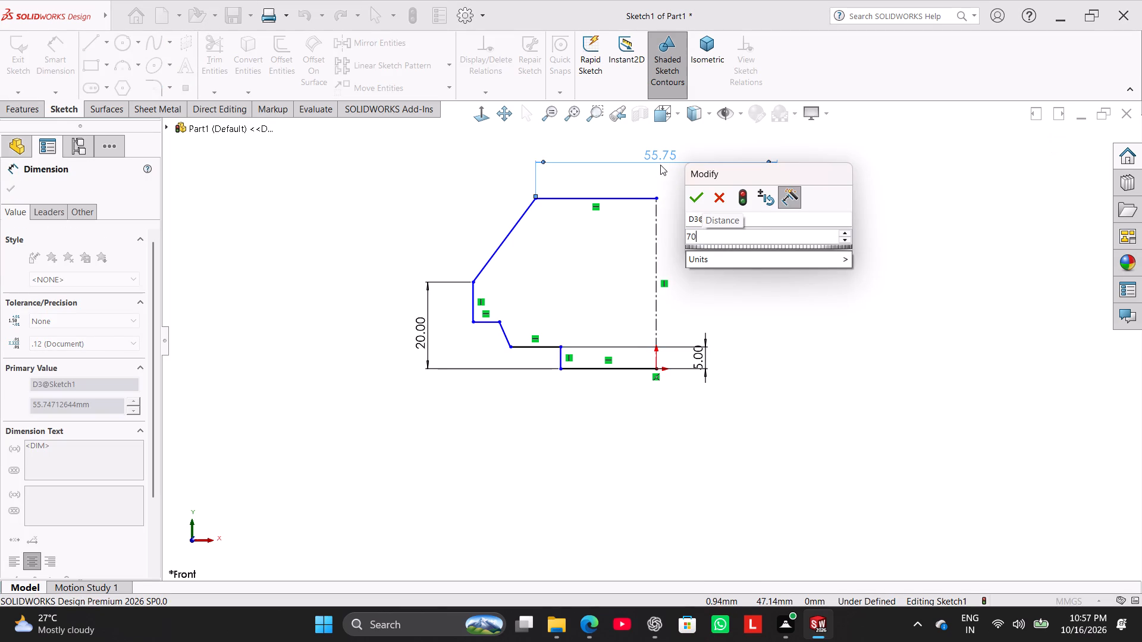
text(.01)
key(Return)
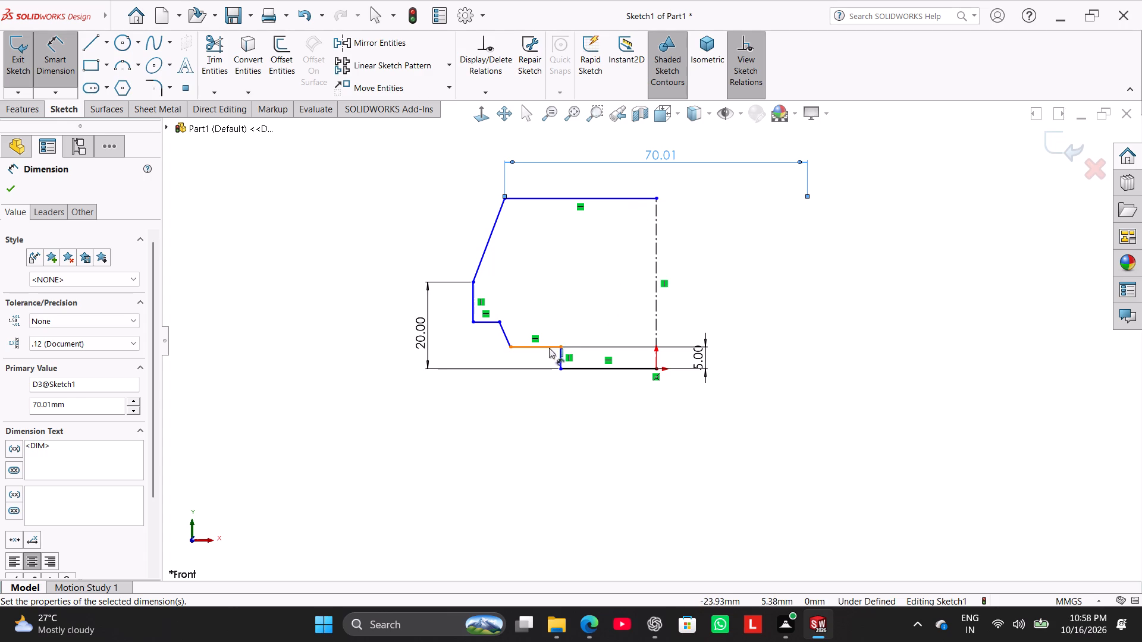
Add a 40 mm diameter dimension from the short vertical line at the base across the centerline.
click(559, 361)
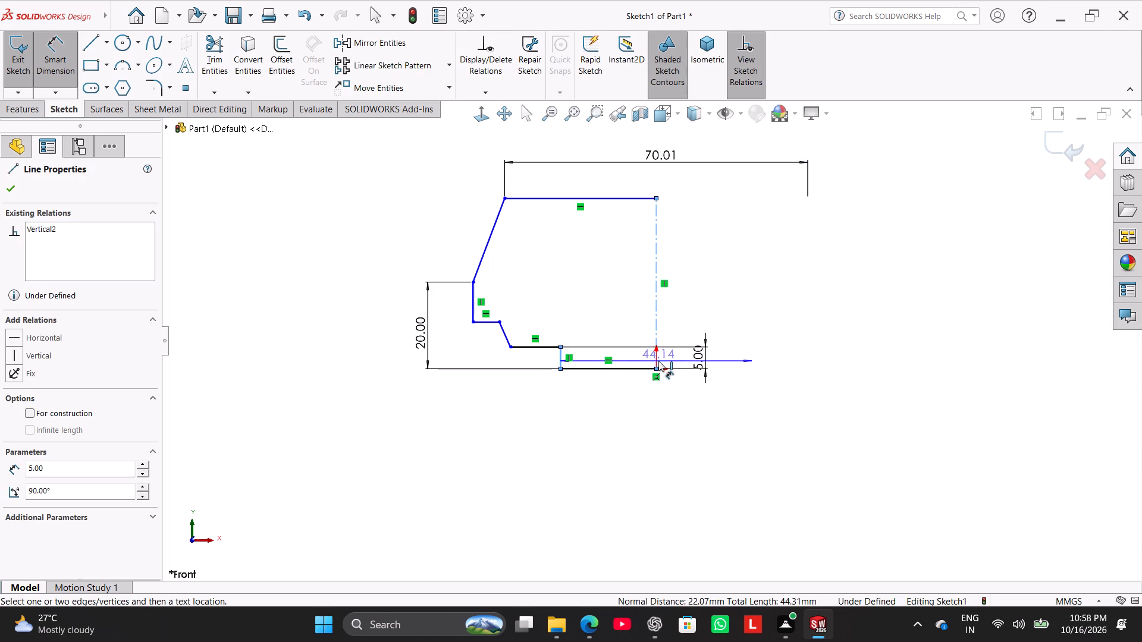
drag(658, 361, 658, 369)
click(666, 416)
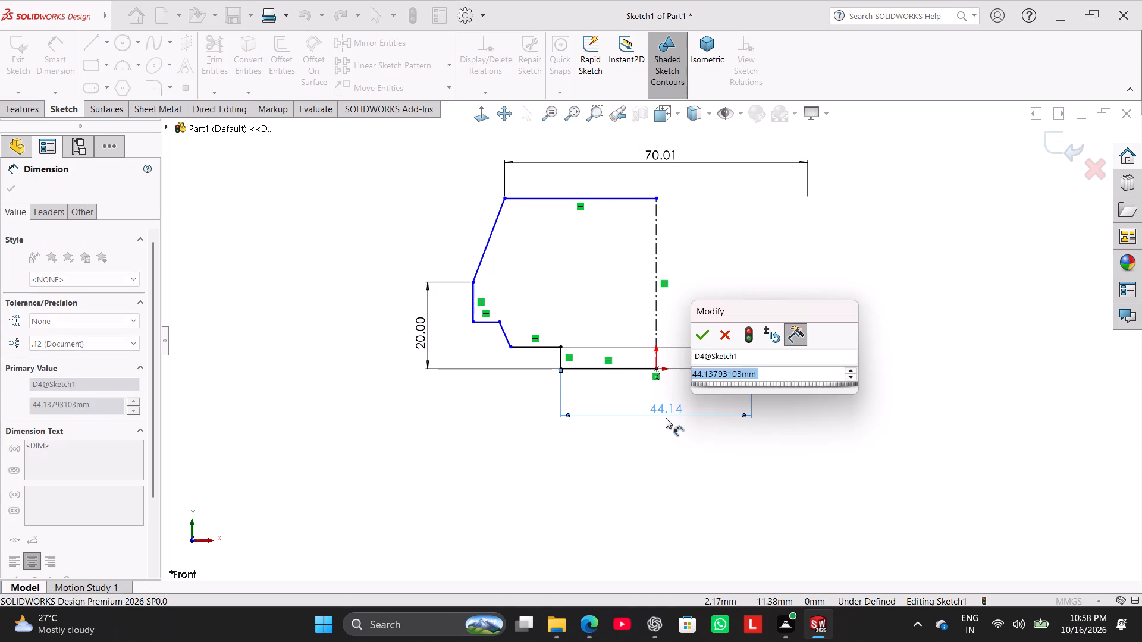
text(40)
key(Return)
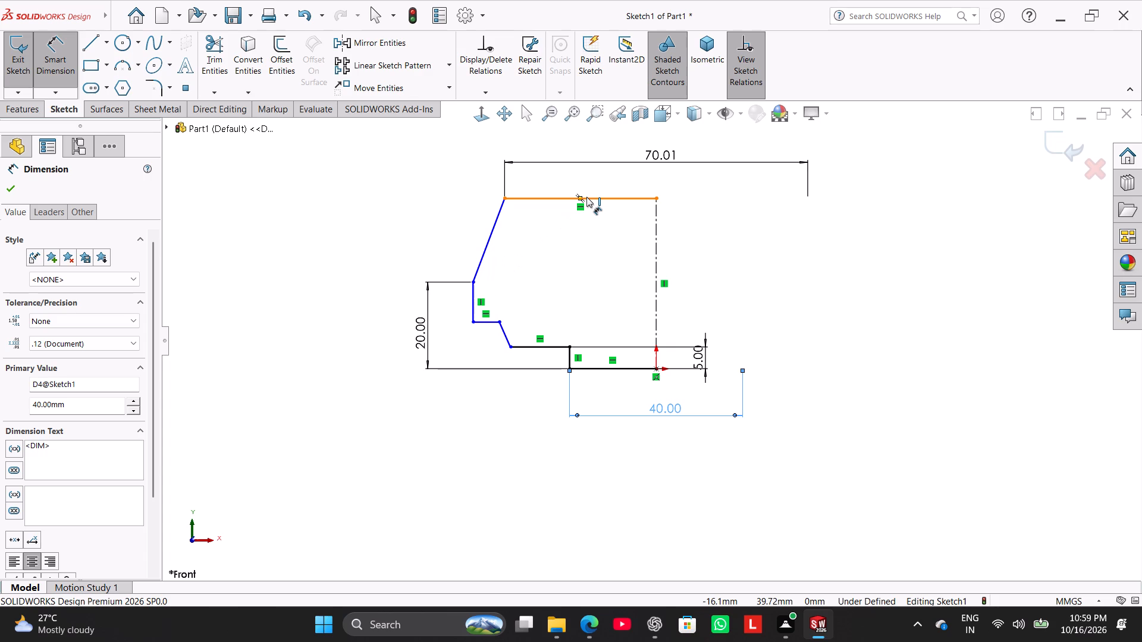
Add a 53 mm diameter dimension from the lower end of the short sloped line across the centerline.
click(513, 345)
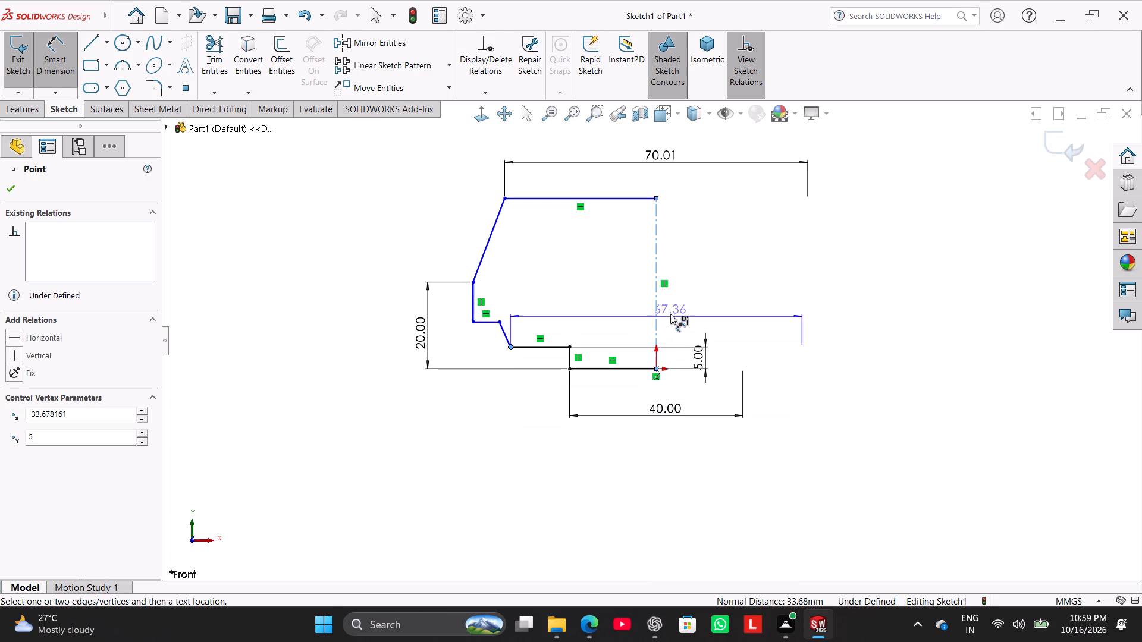
click(674, 331)
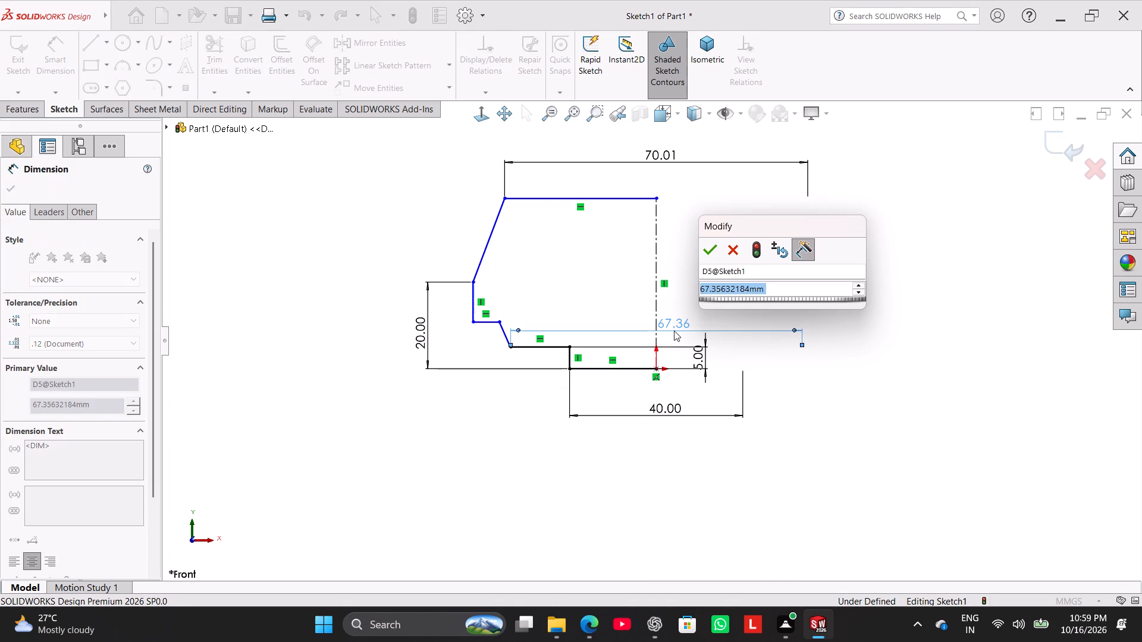
text(53)
key(Return)
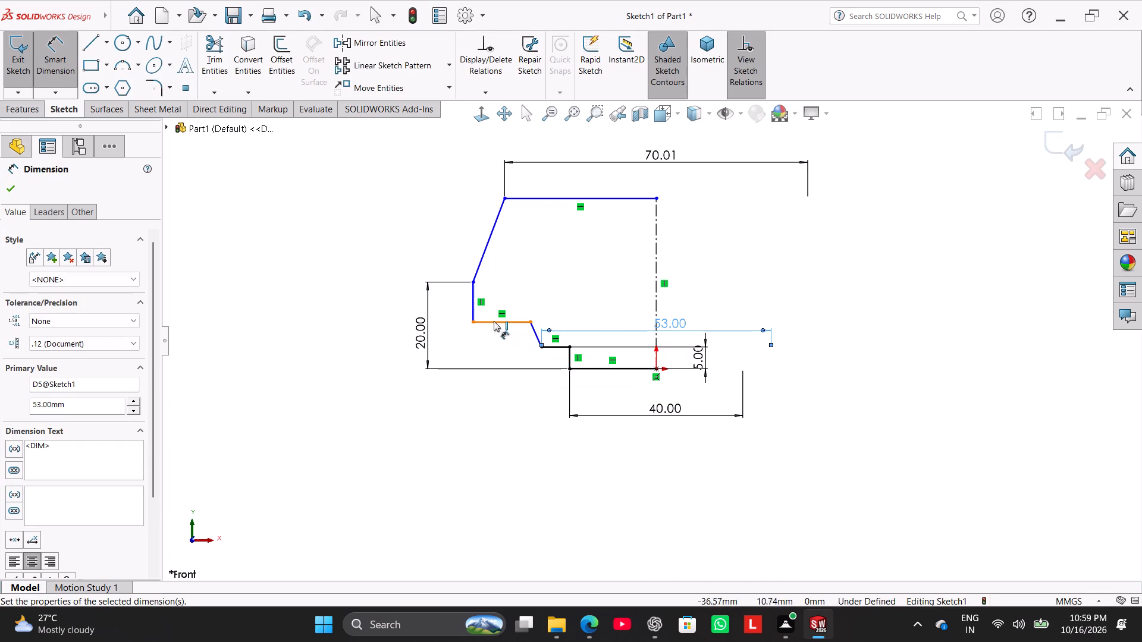
Add an 86 mm diameter dimension from the outermost vertical line across the centerline.
click(474, 306)
click(641, 294)
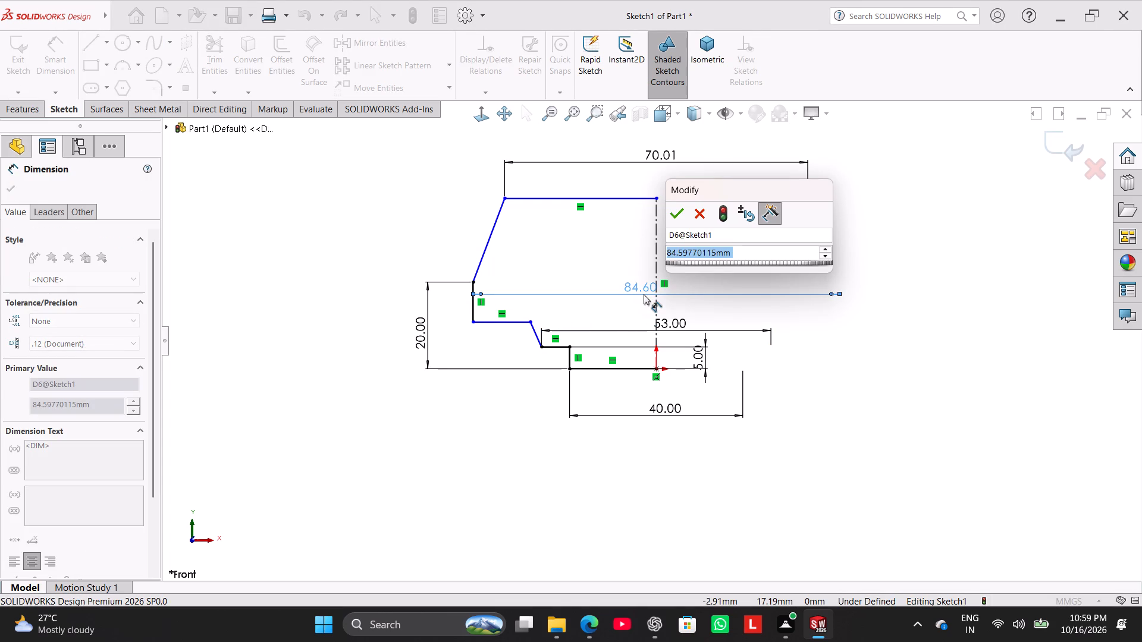
text(43*2)
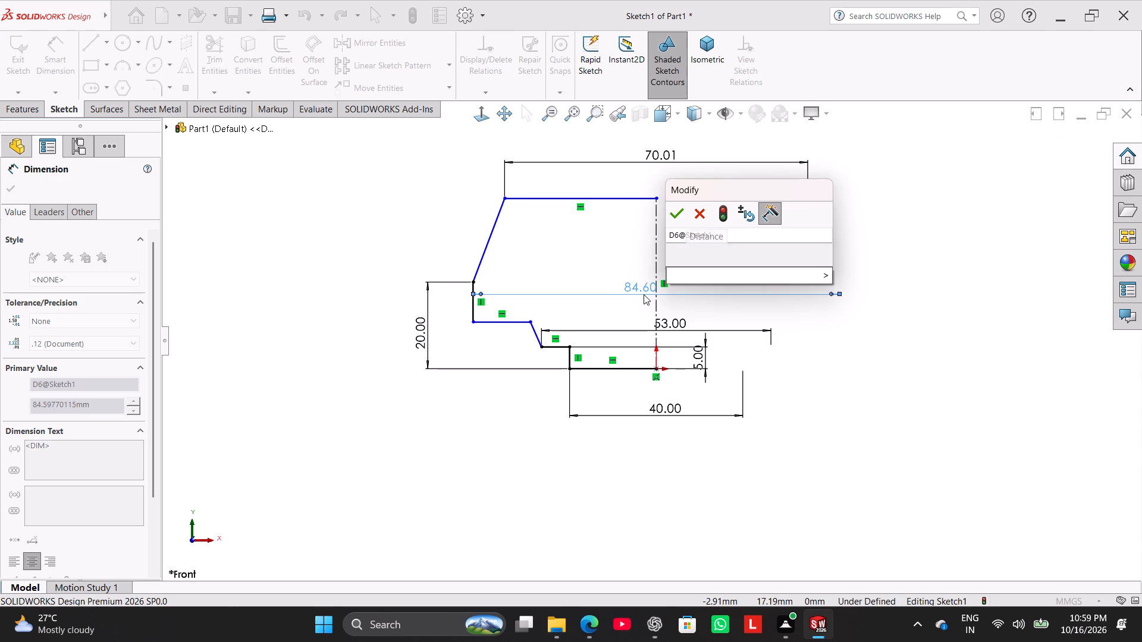
click(669, 215)
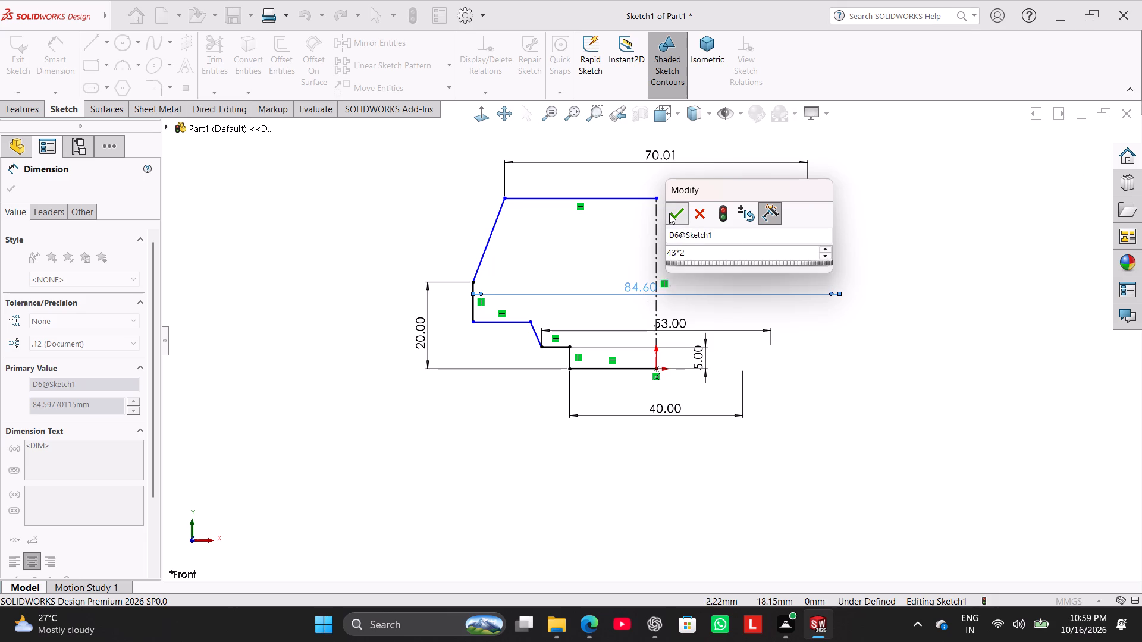
click(600, 259)
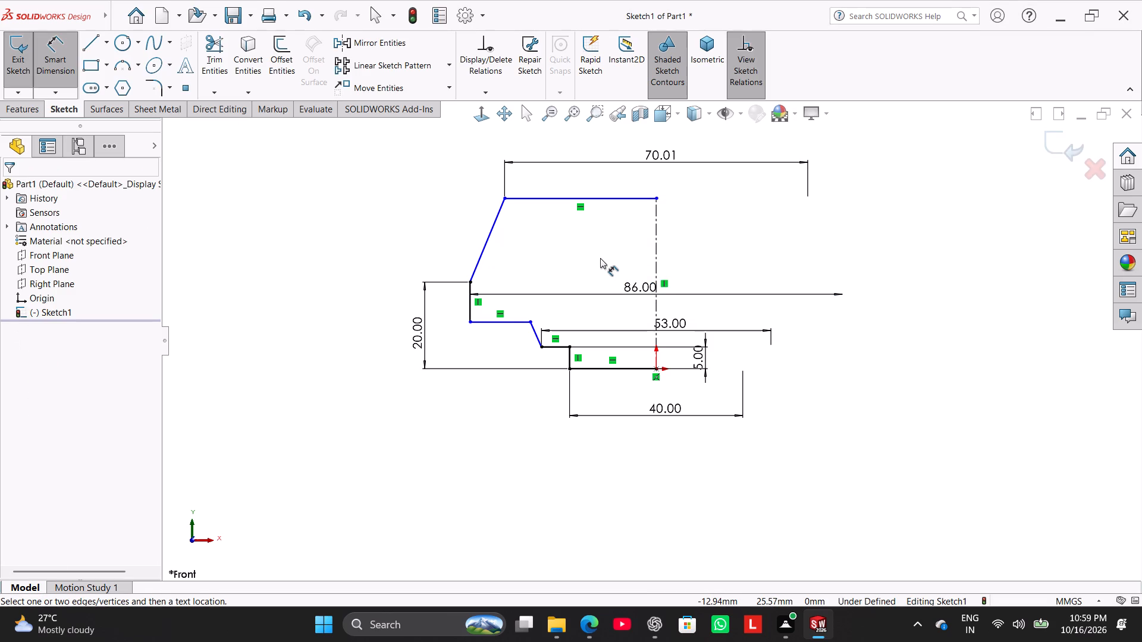
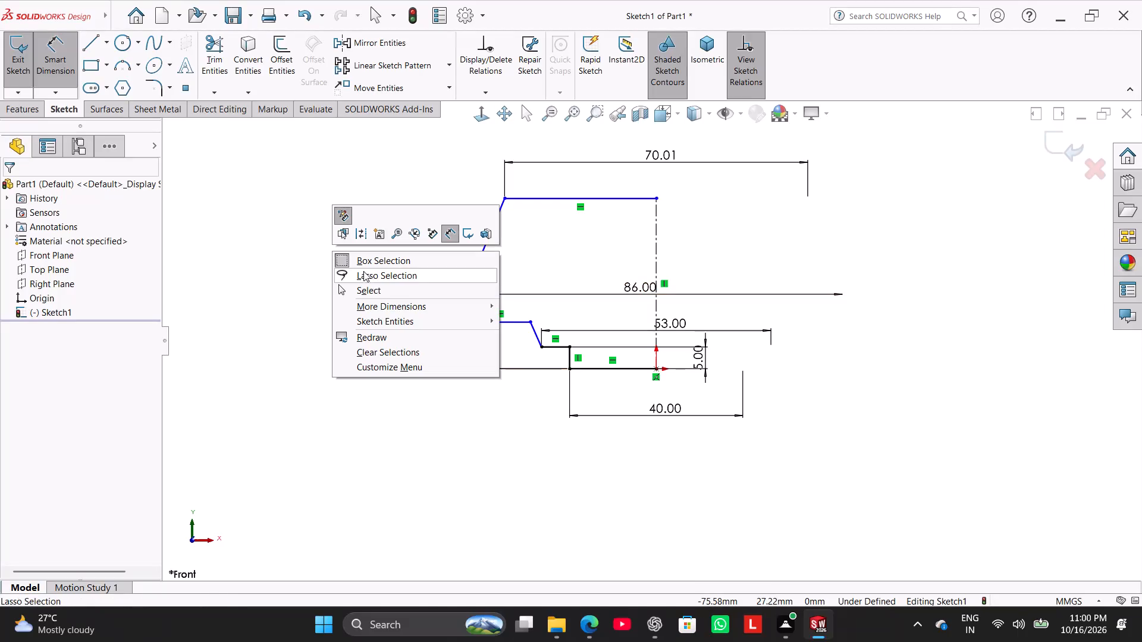
Exit dimensioning and shift the profile's top horizontal line down slightly, to about 37.8 mm above the origin.
click(375, 288)
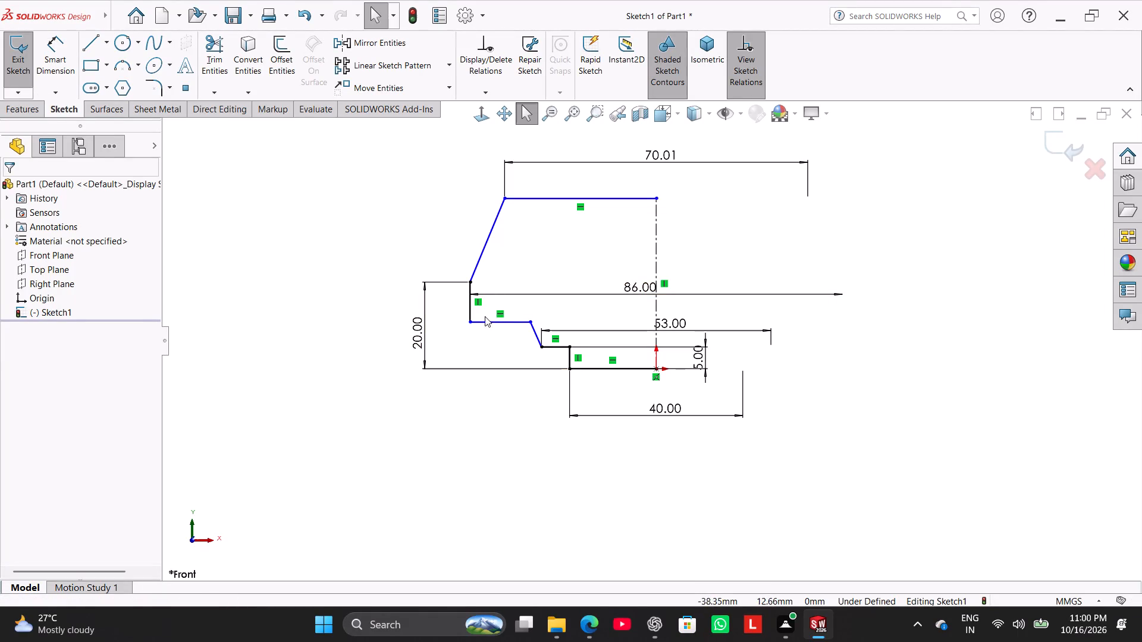
drag(469, 305, 401, 303)
click(382, 212)
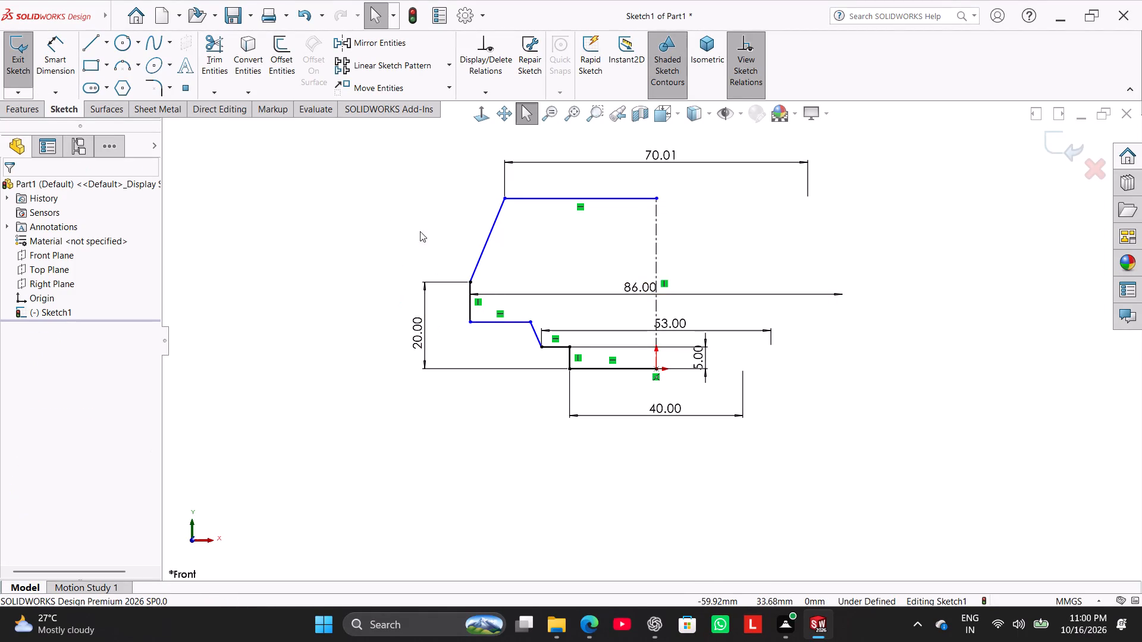
drag(504, 196, 542, 198)
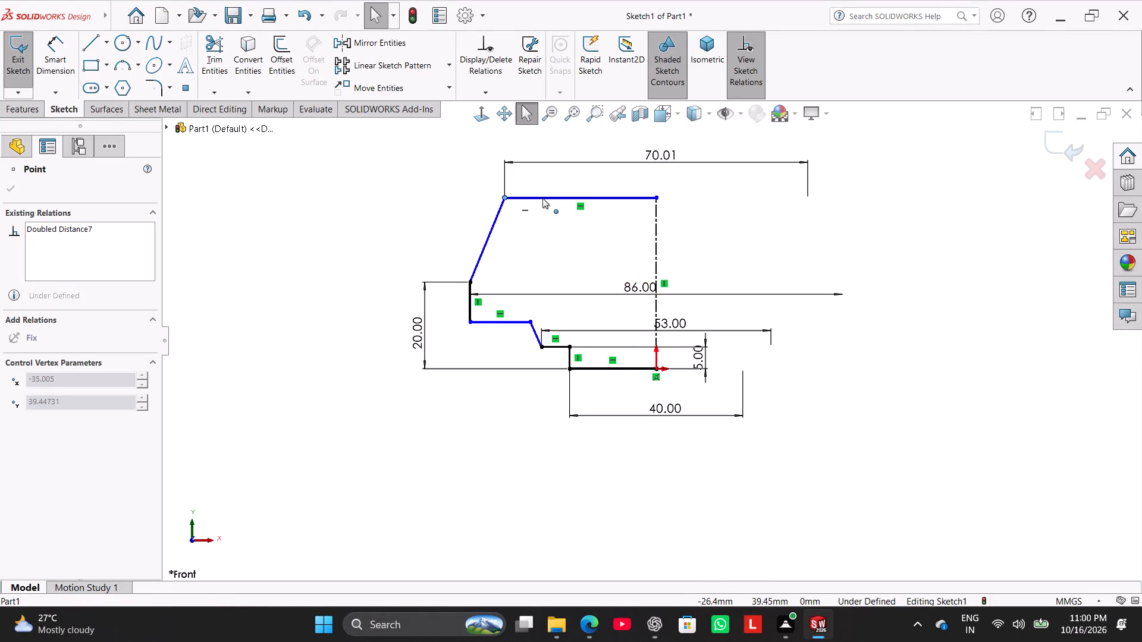
drag(542, 198, 544, 205)
click(360, 290)
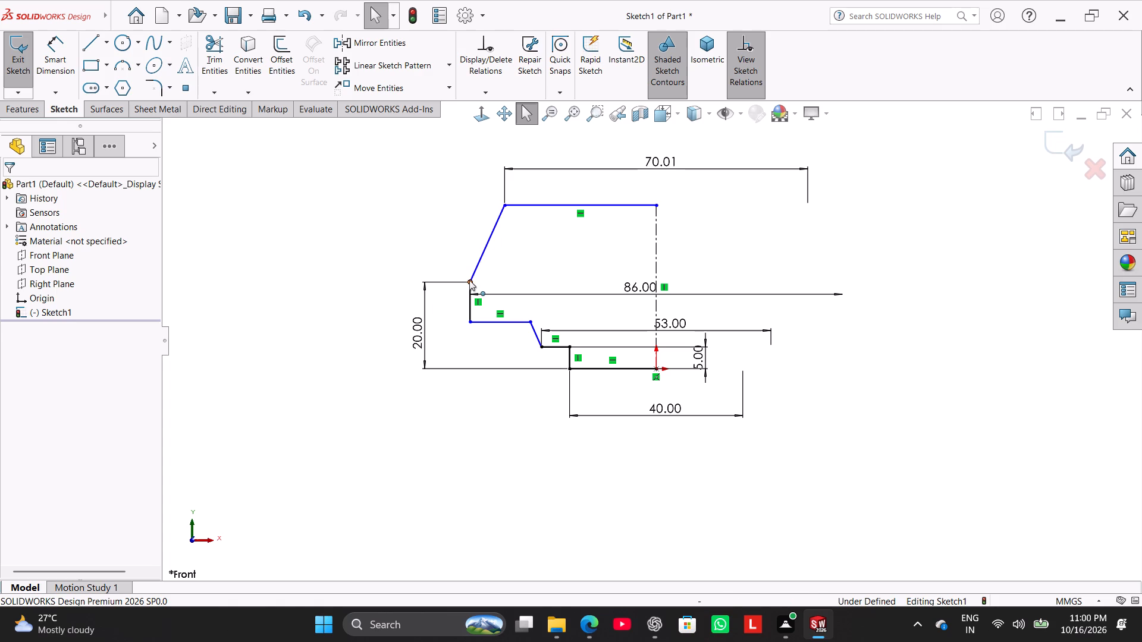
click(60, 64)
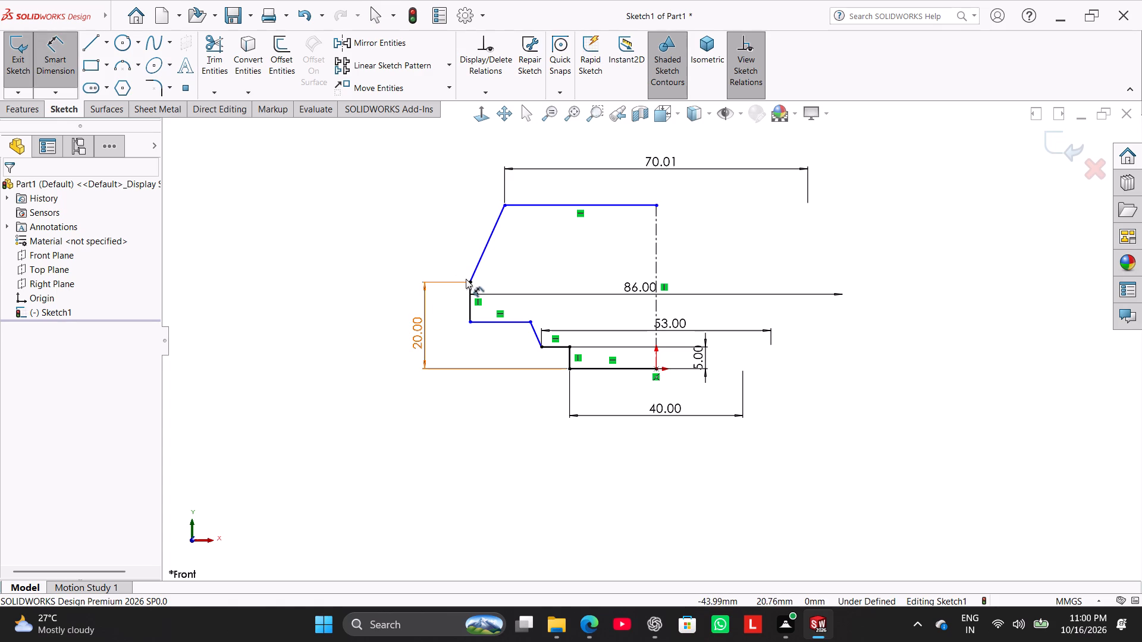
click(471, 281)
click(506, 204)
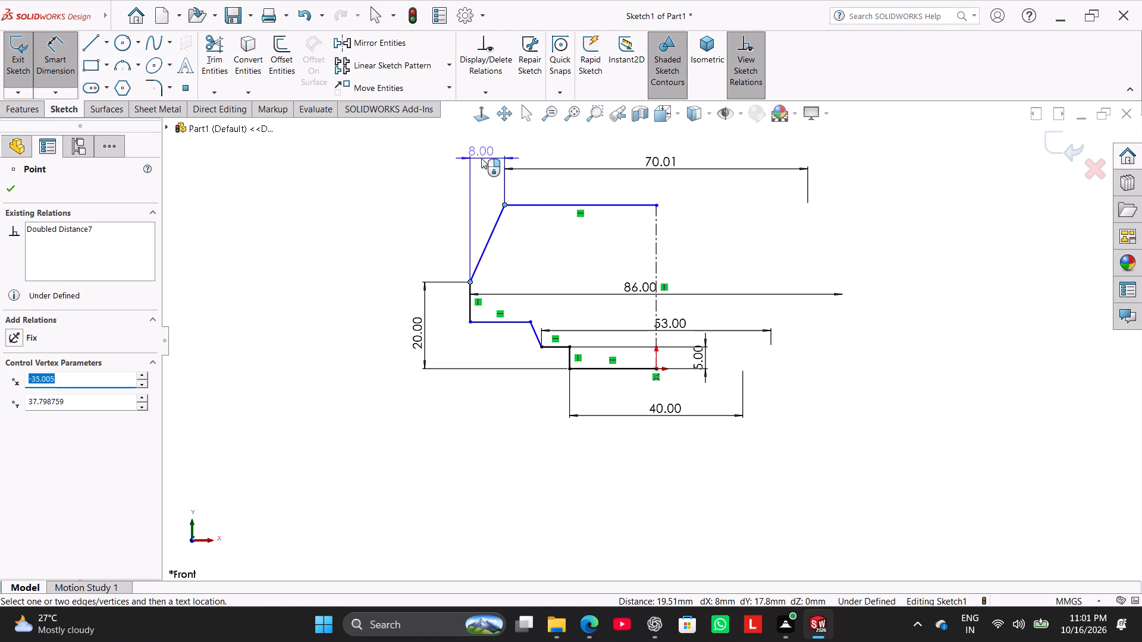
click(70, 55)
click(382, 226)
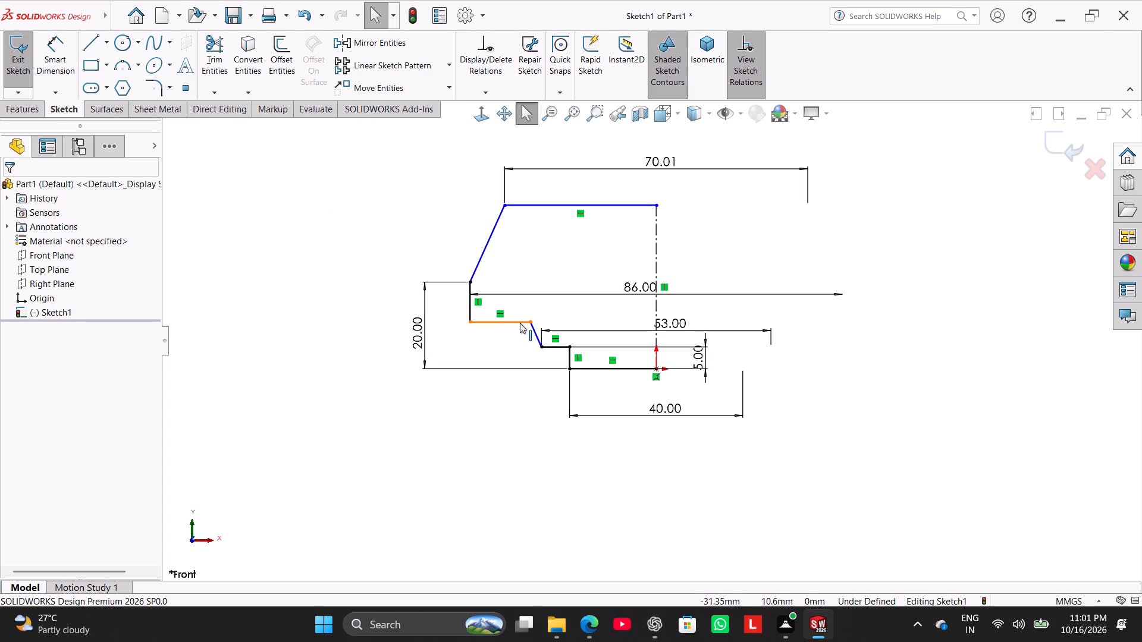
Shift the horizontal line at the foot of the outermost vertical line down slightly, making it about 14.3 mm long.
drag(519, 323, 522, 327)
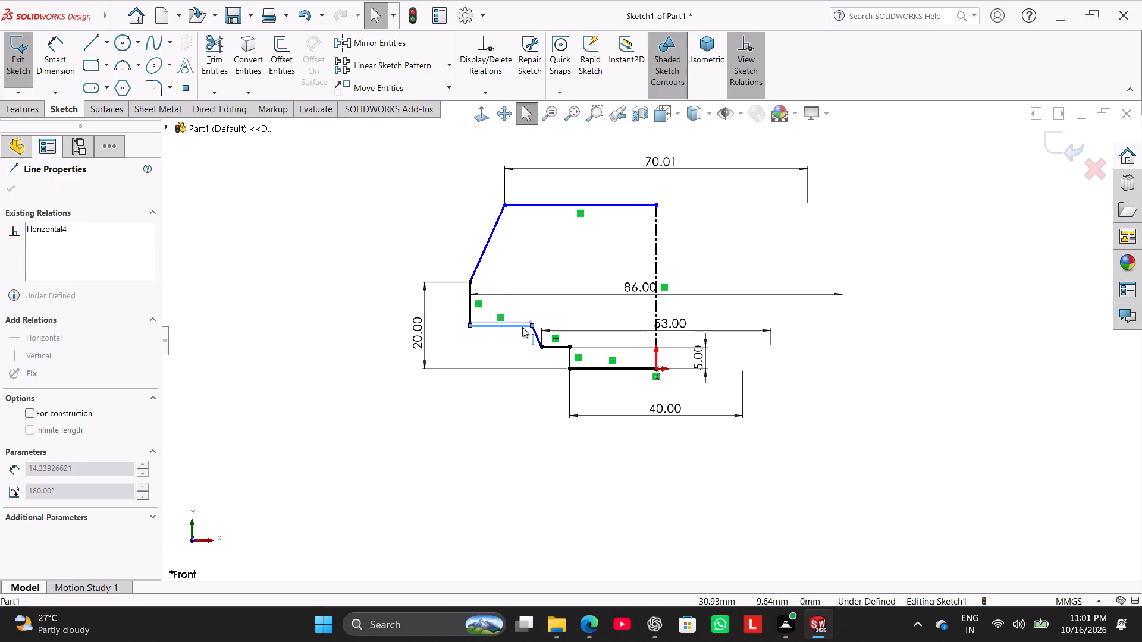
drag(522, 327, 505, 323)
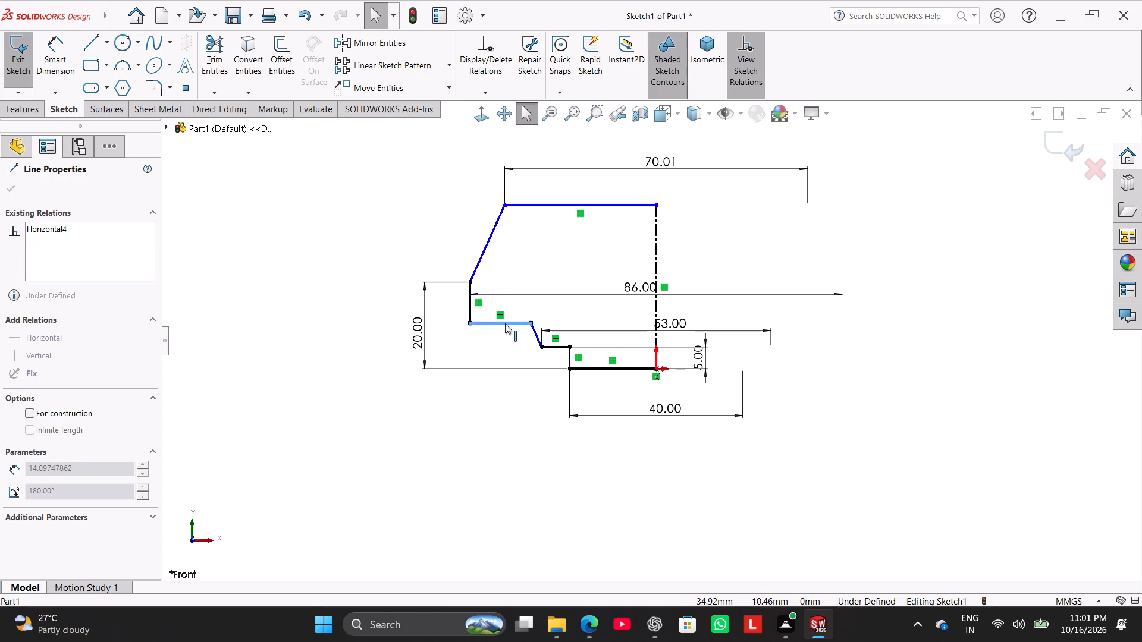
drag(505, 323, 506, 326)
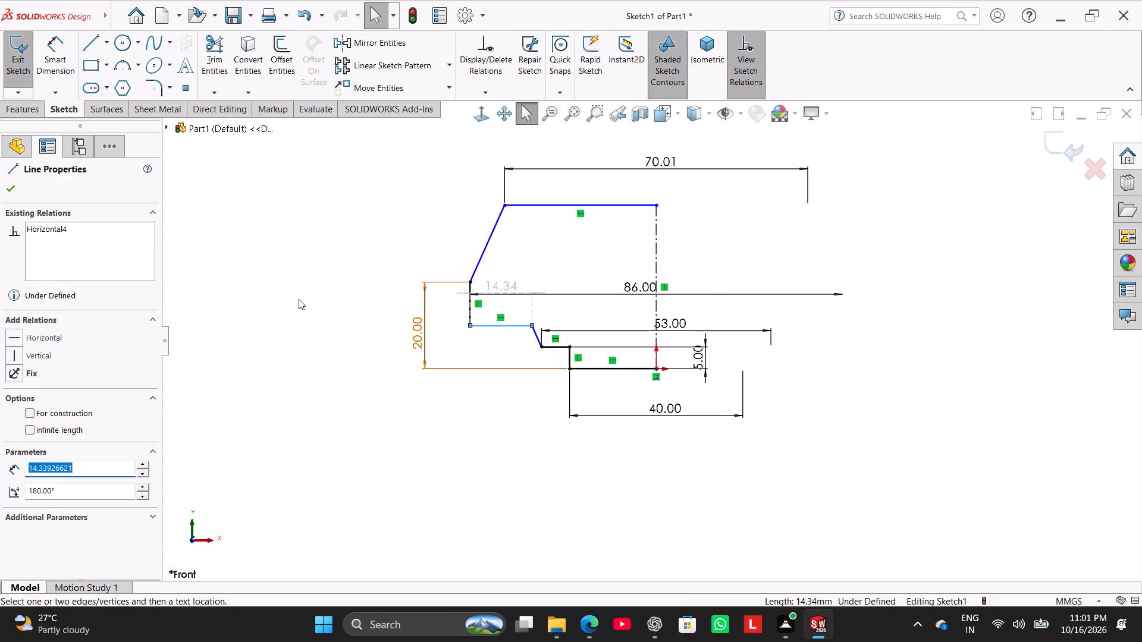
click(299, 298)
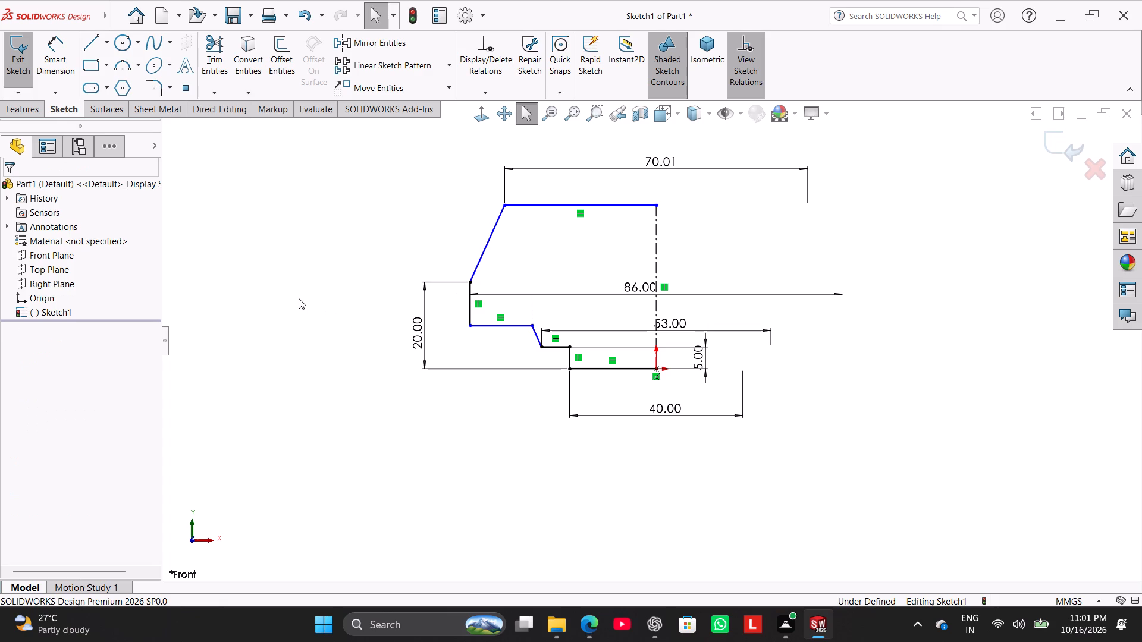
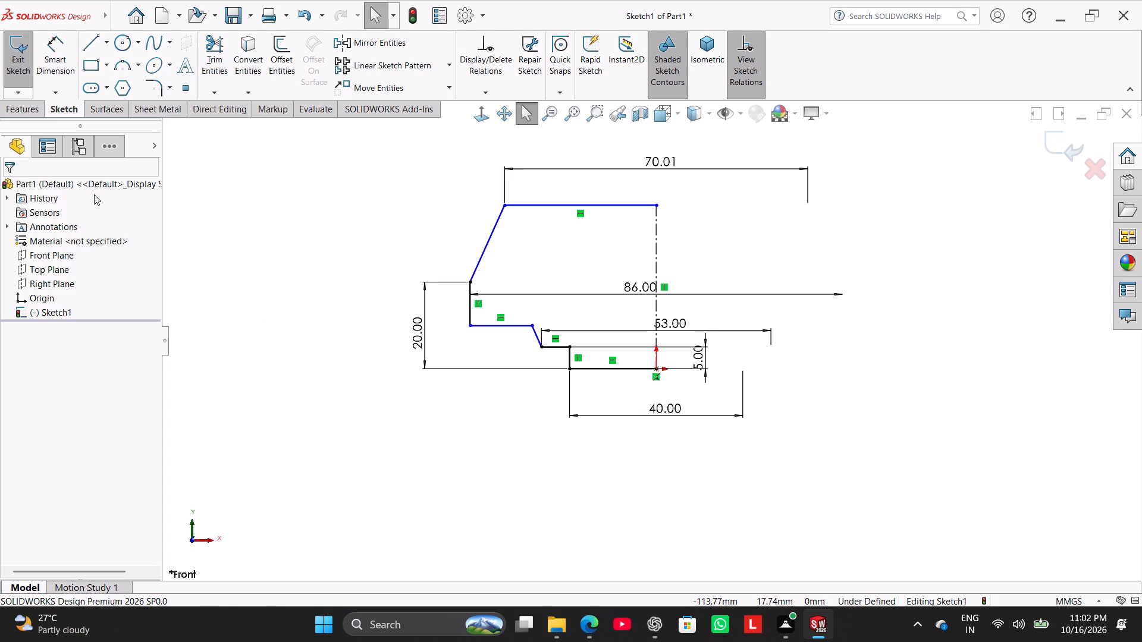
Dimension the vertical distance from the outermost vertical line's upper end to the profile's top line as 17.54+11.71+11.71 mm.
click(51, 62)
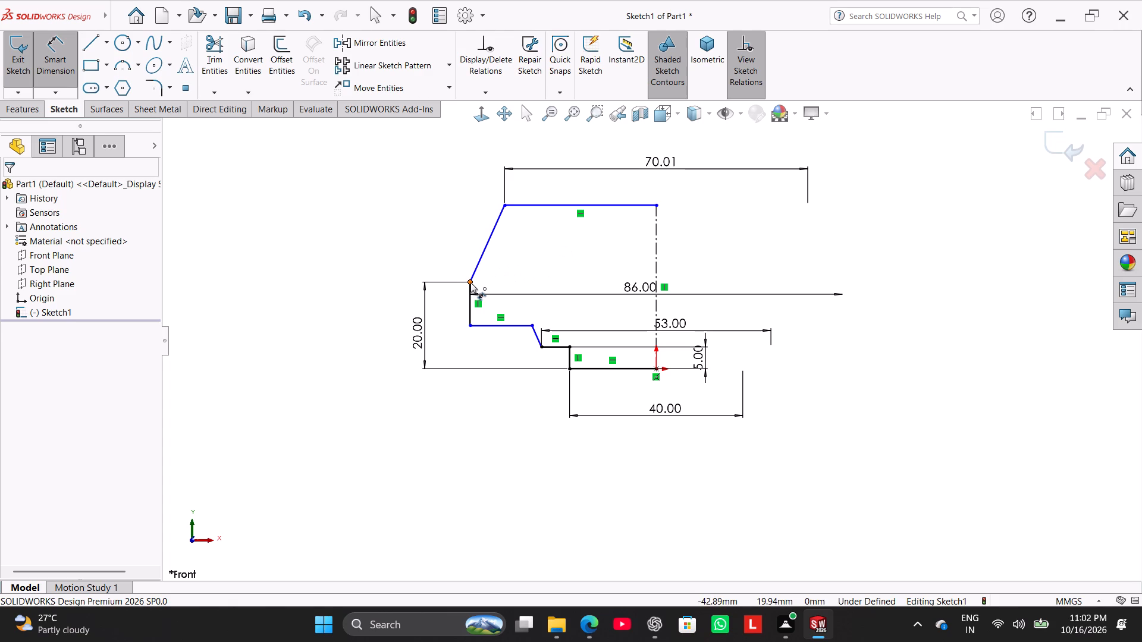
click(470, 282)
click(513, 206)
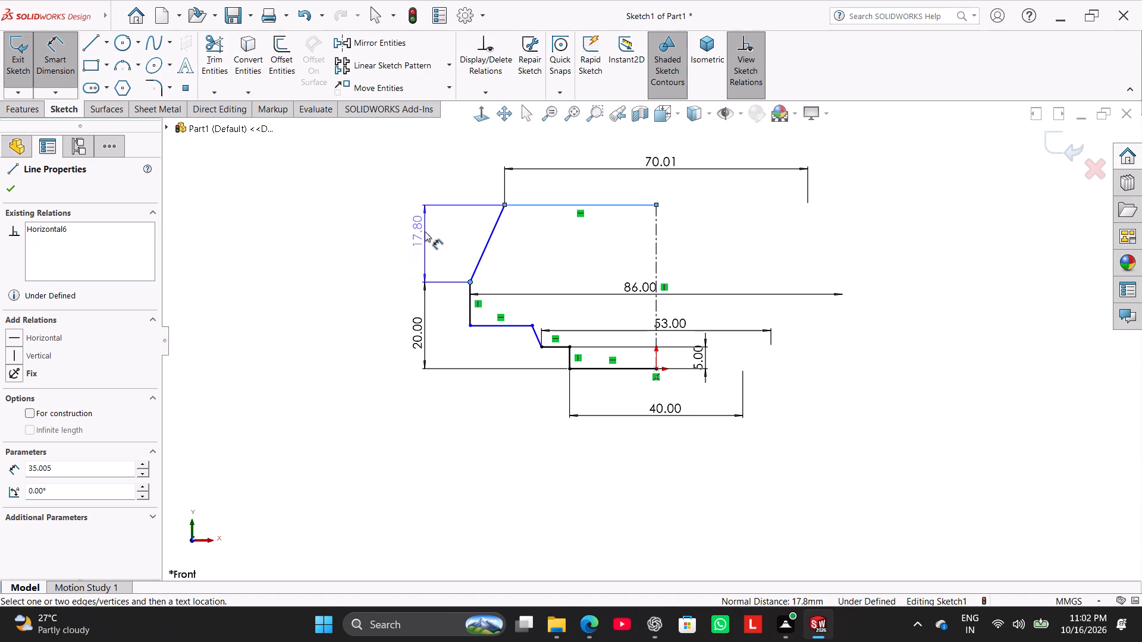
click(423, 231)
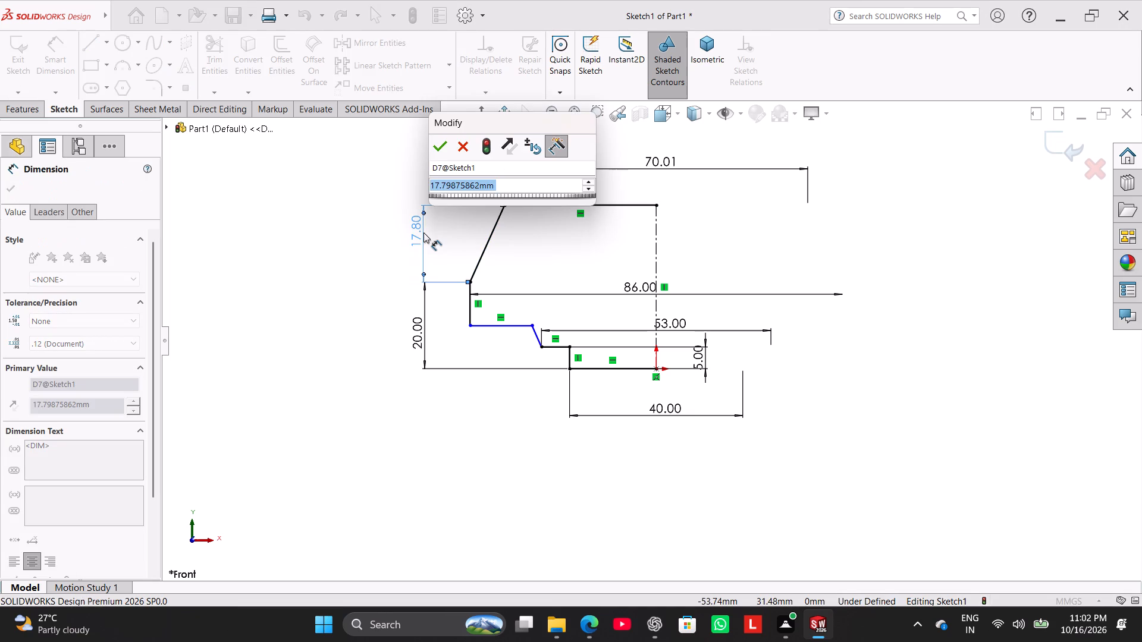
text(17)
text(.54)
key(plus)
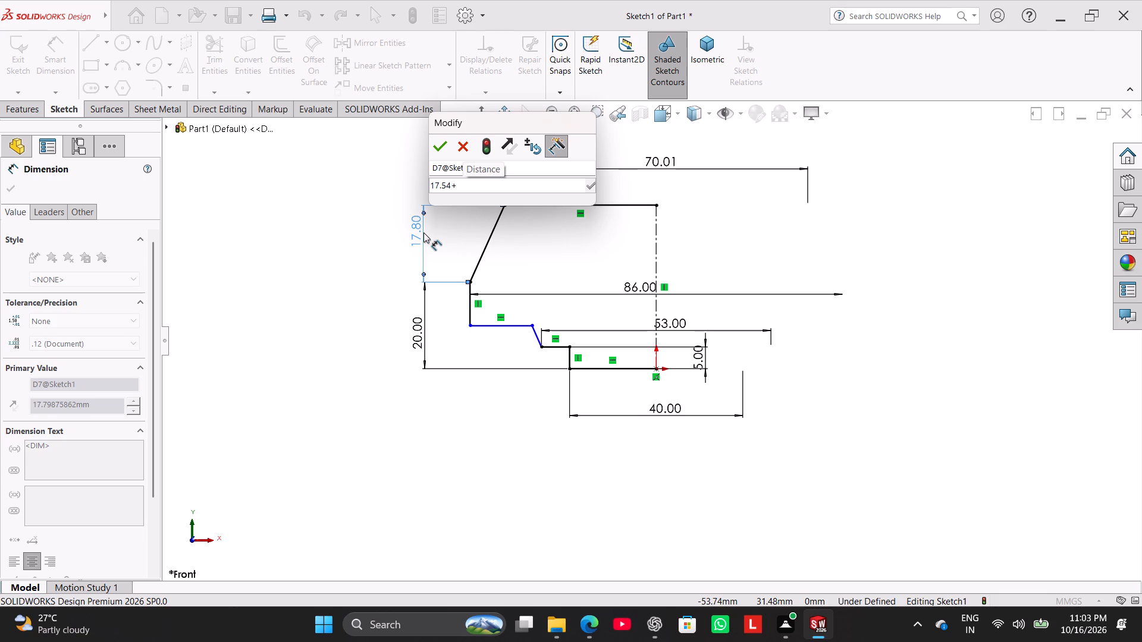
text(11.71+11.71)
key(Return)
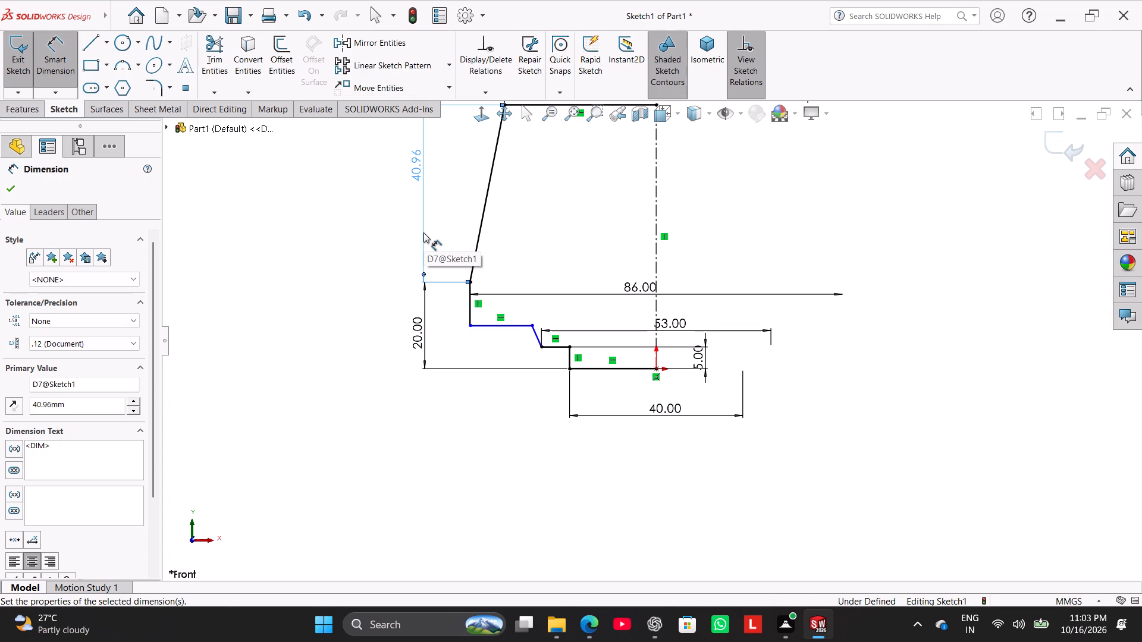
scroll(695, 129, up, 3)
scroll(663, 201, down, 2)
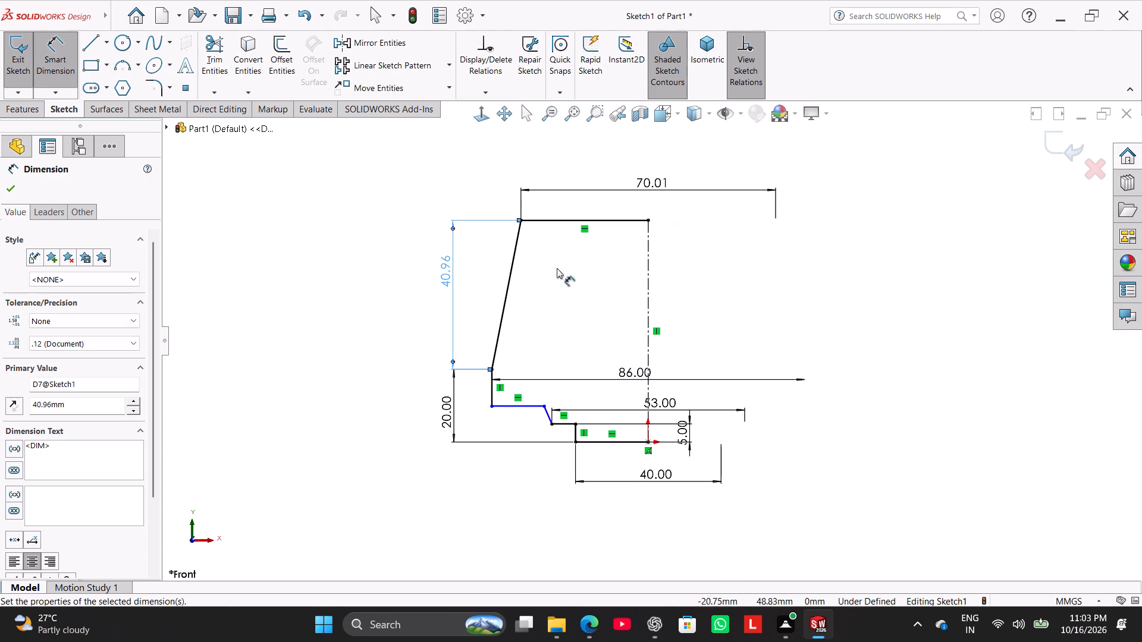
right_click(321, 259)
click(356, 297)
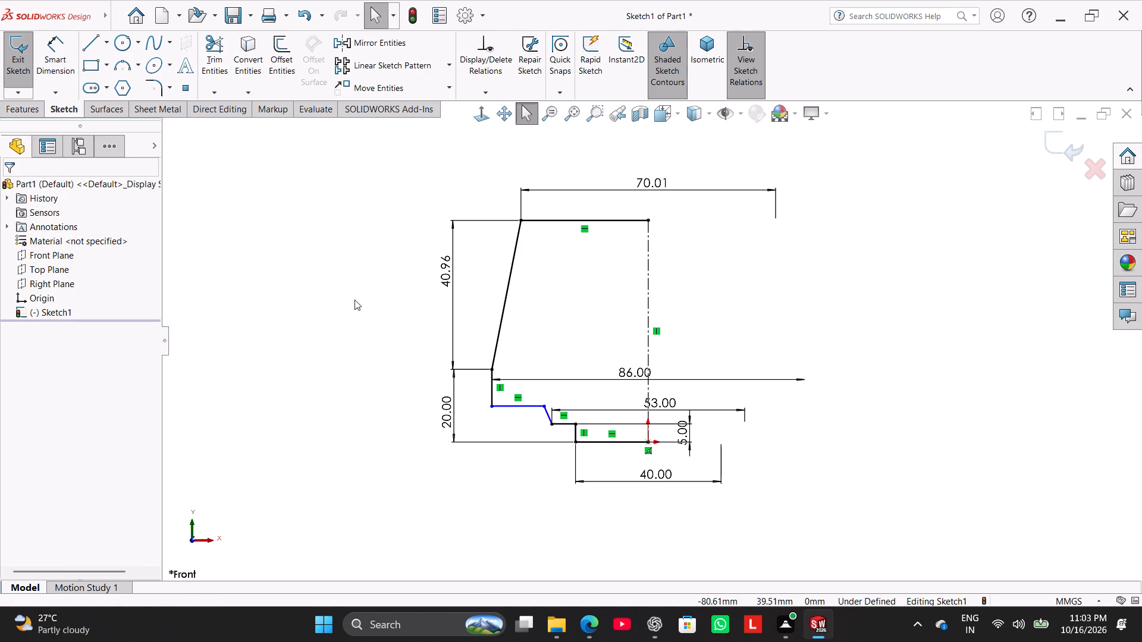
click(354, 300)
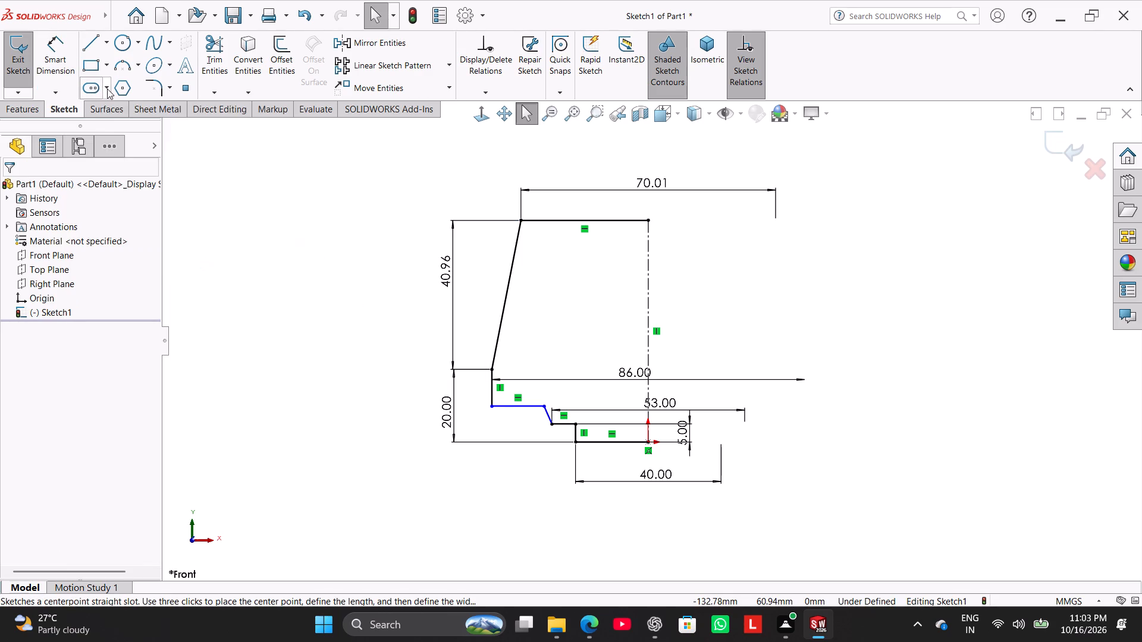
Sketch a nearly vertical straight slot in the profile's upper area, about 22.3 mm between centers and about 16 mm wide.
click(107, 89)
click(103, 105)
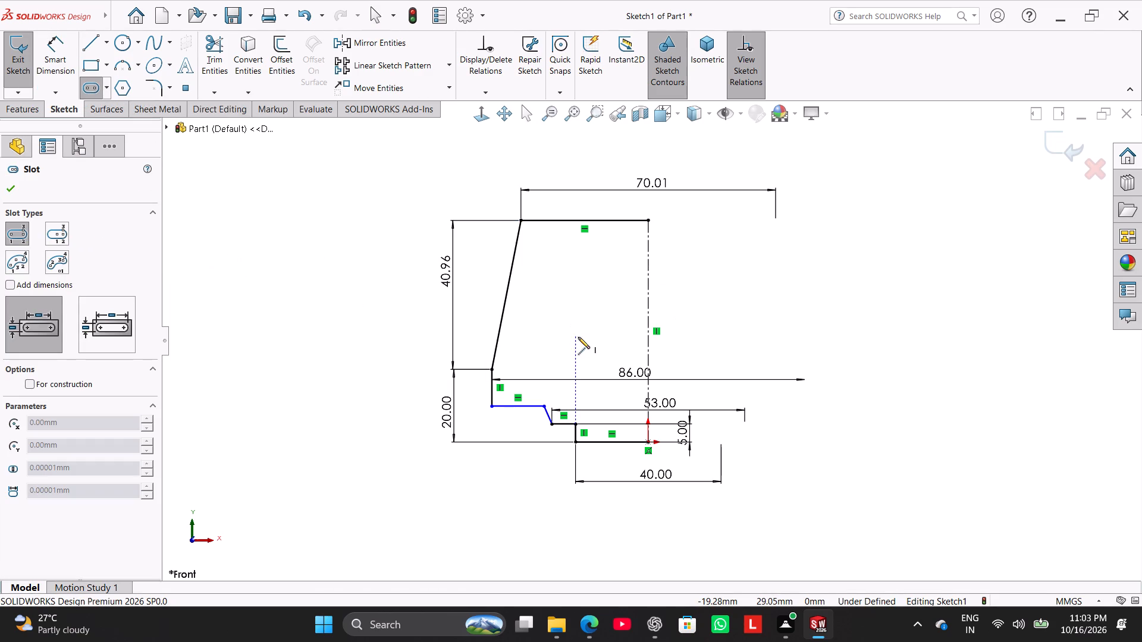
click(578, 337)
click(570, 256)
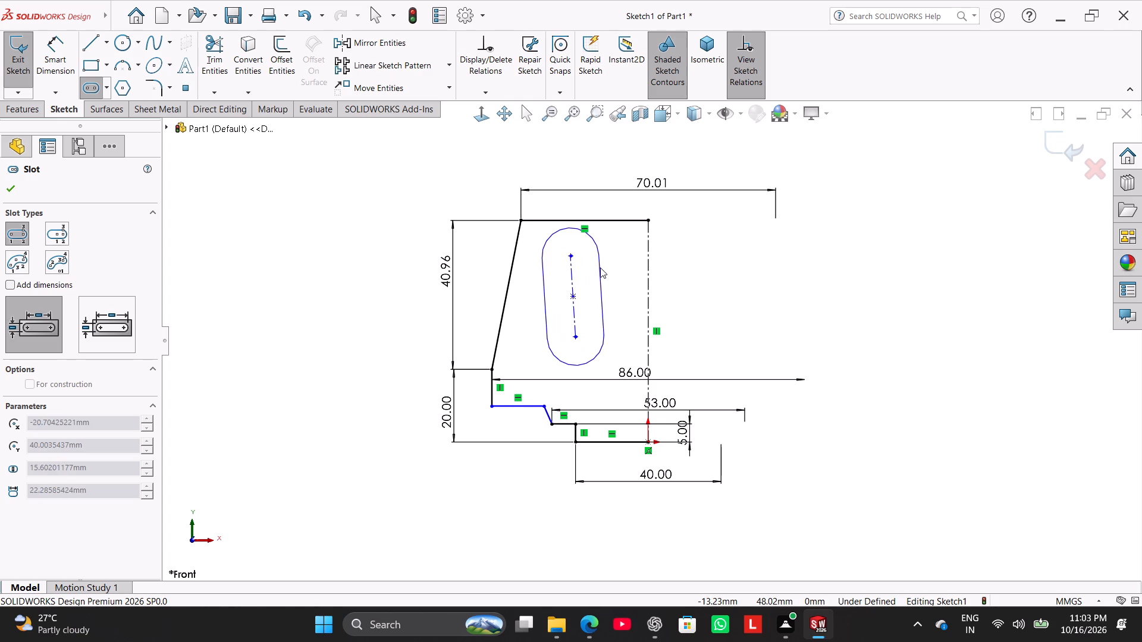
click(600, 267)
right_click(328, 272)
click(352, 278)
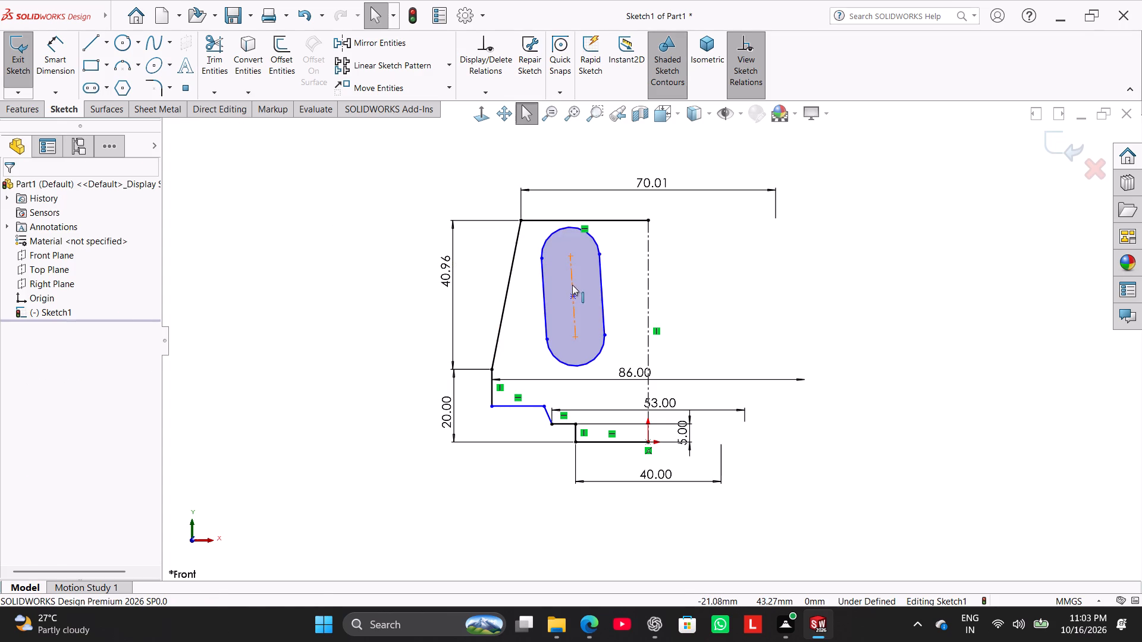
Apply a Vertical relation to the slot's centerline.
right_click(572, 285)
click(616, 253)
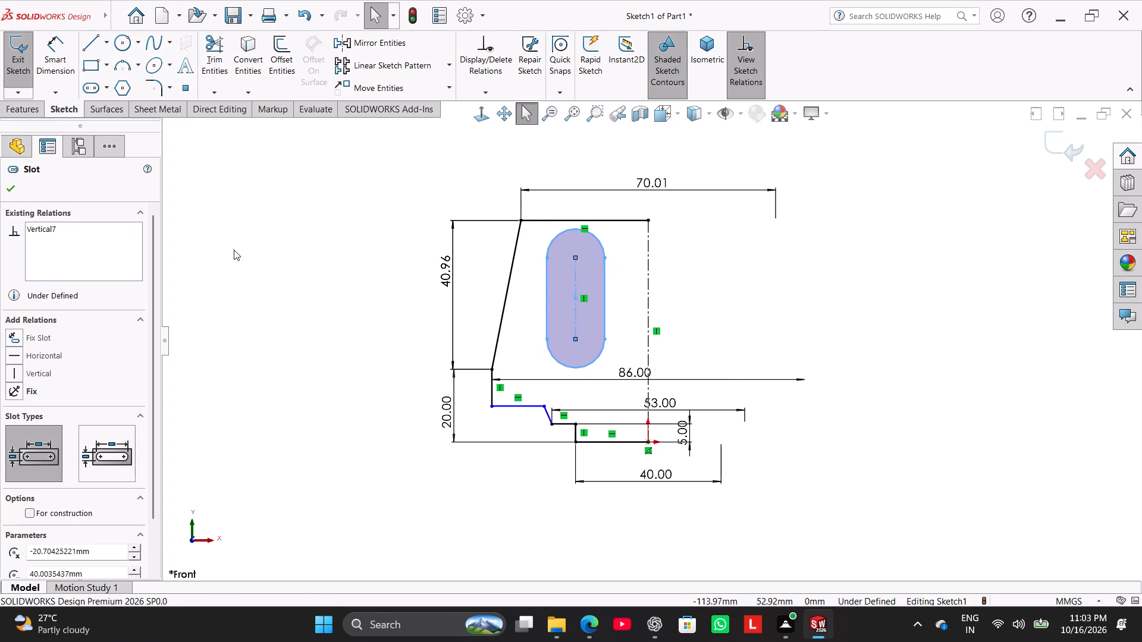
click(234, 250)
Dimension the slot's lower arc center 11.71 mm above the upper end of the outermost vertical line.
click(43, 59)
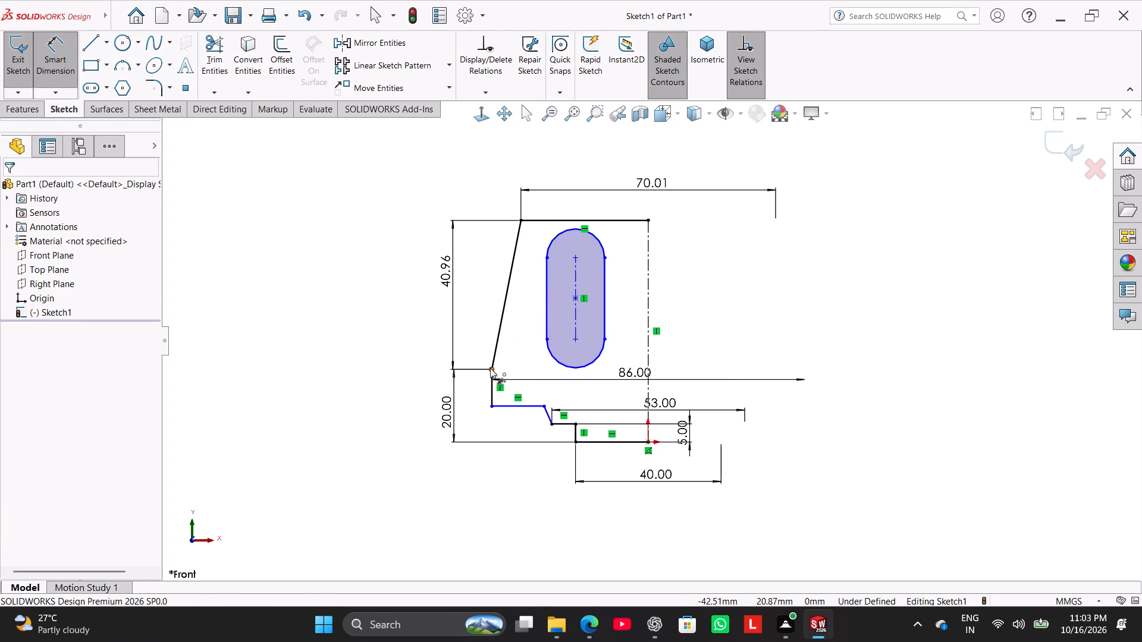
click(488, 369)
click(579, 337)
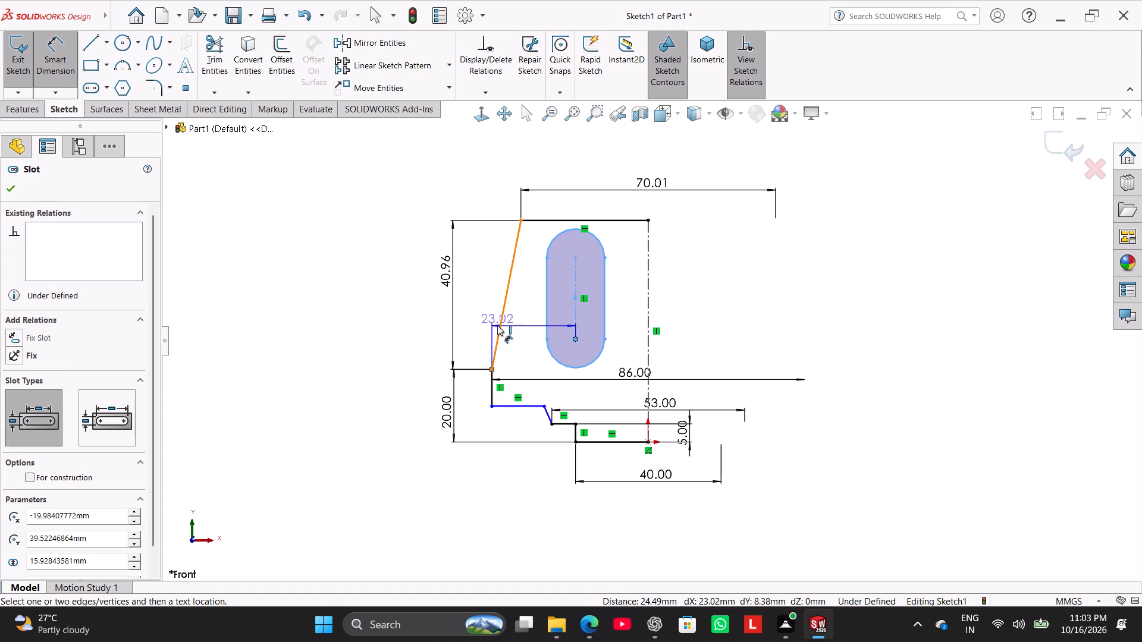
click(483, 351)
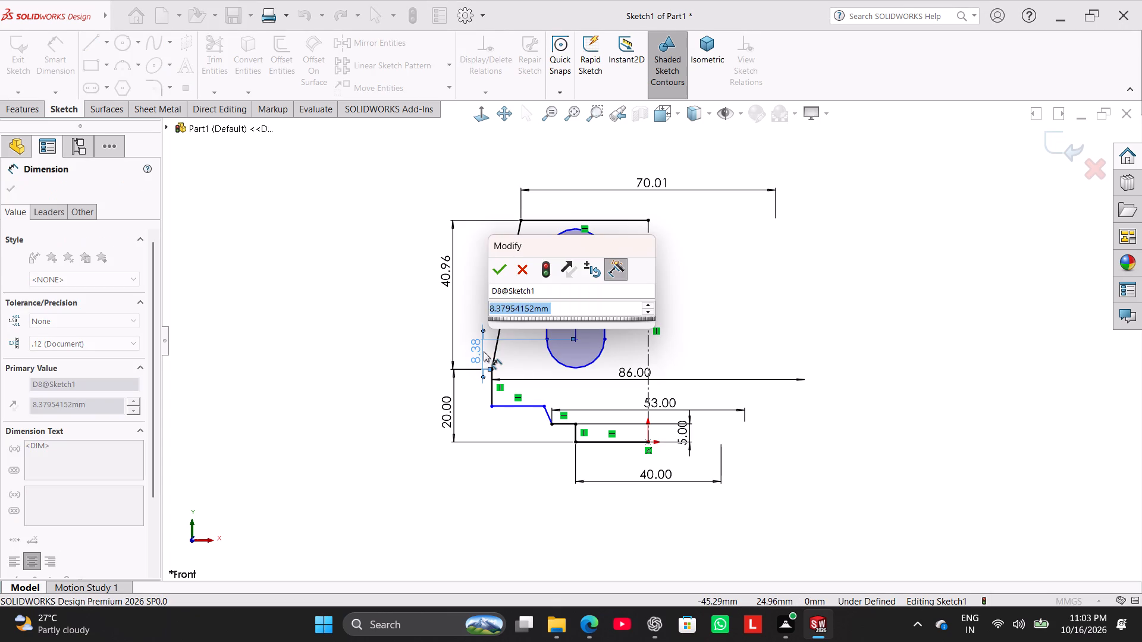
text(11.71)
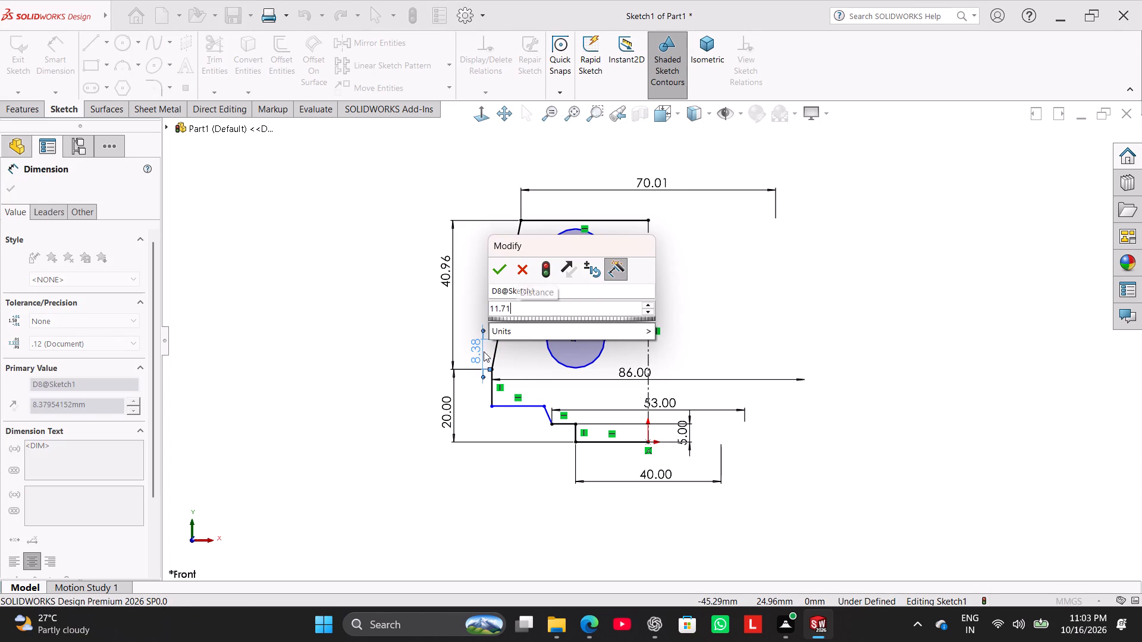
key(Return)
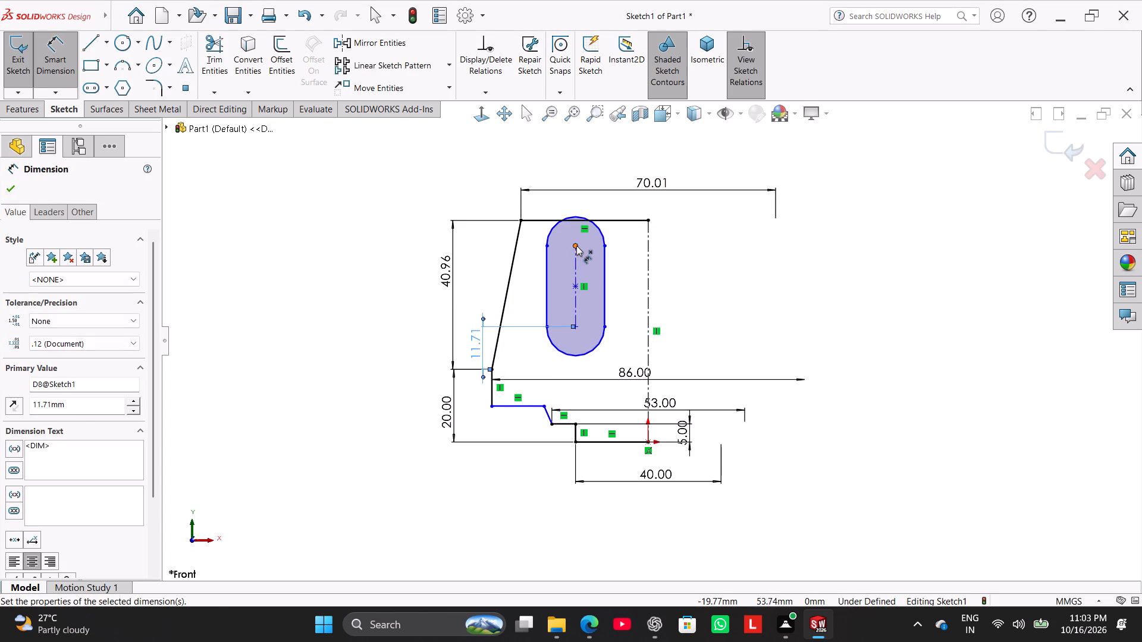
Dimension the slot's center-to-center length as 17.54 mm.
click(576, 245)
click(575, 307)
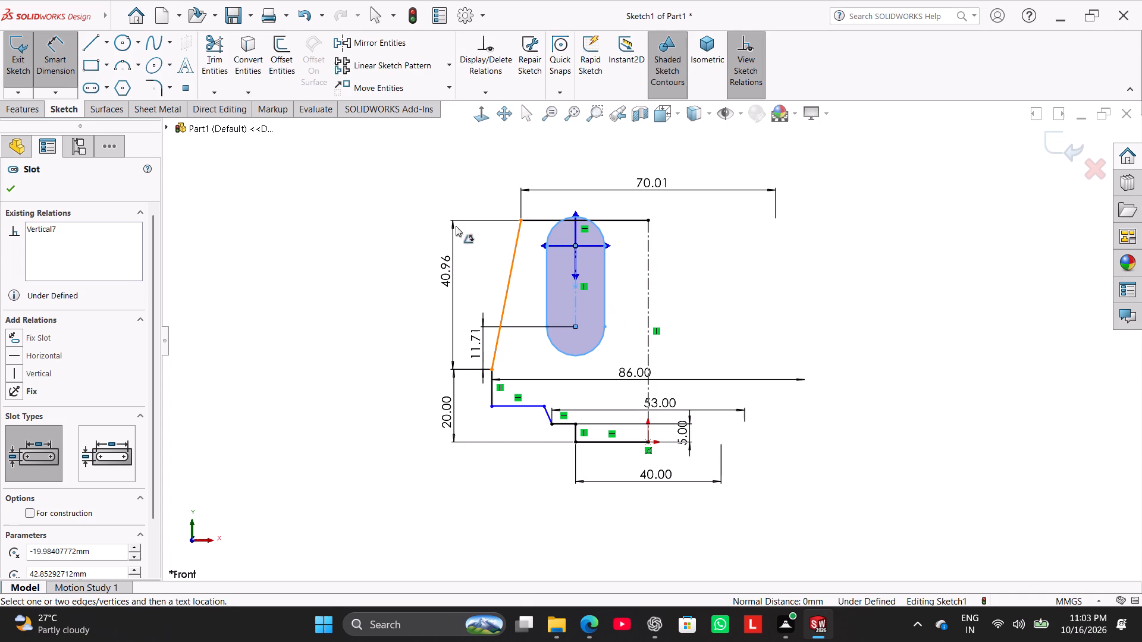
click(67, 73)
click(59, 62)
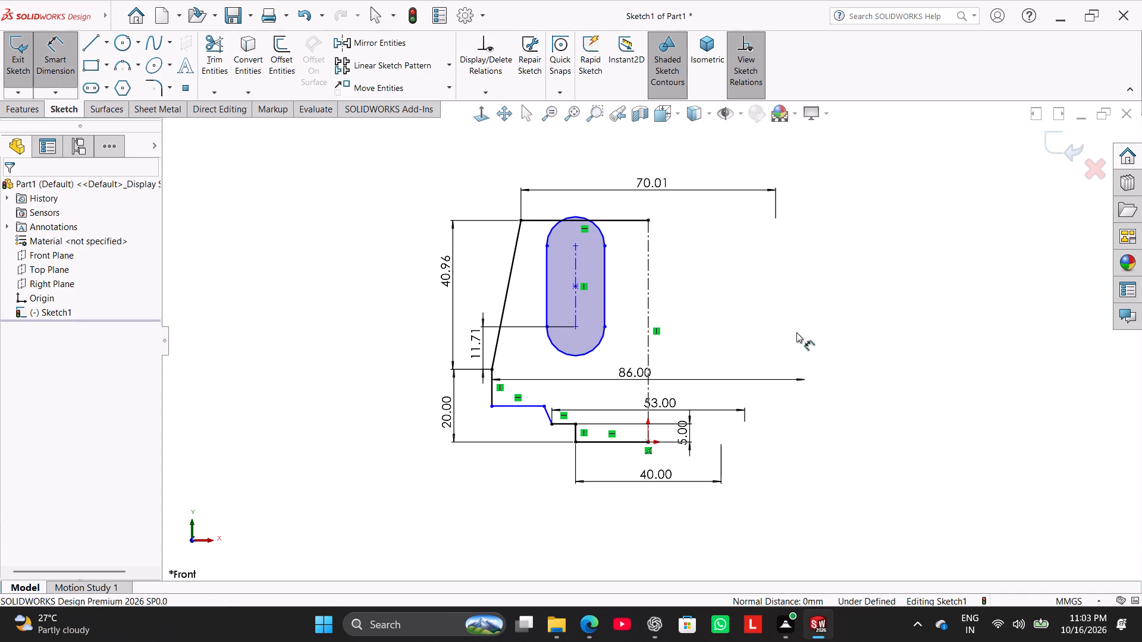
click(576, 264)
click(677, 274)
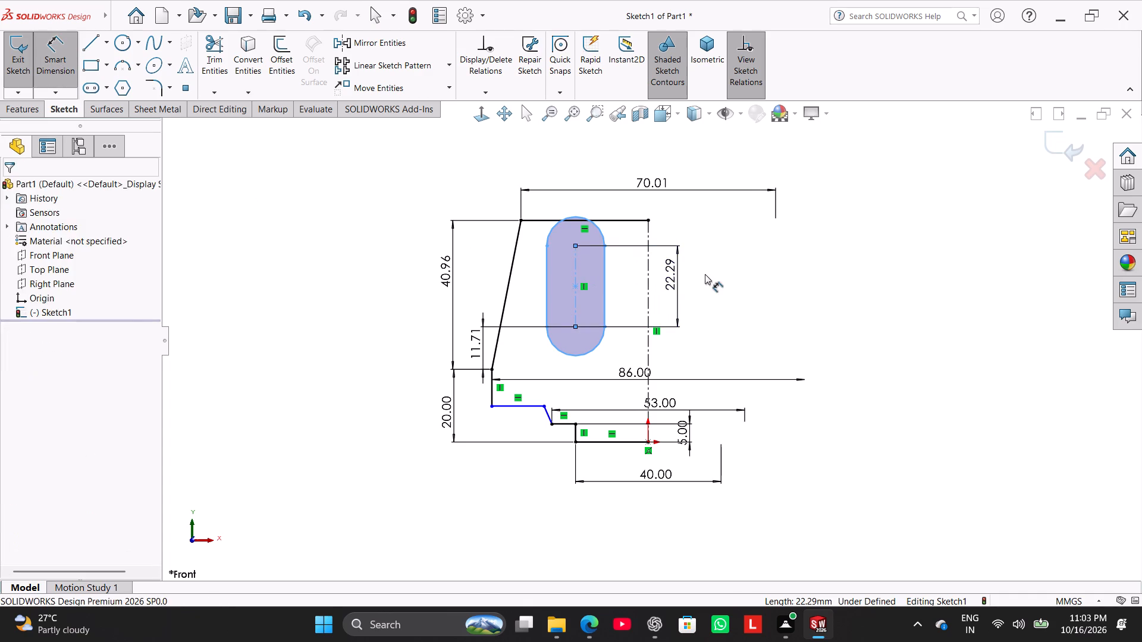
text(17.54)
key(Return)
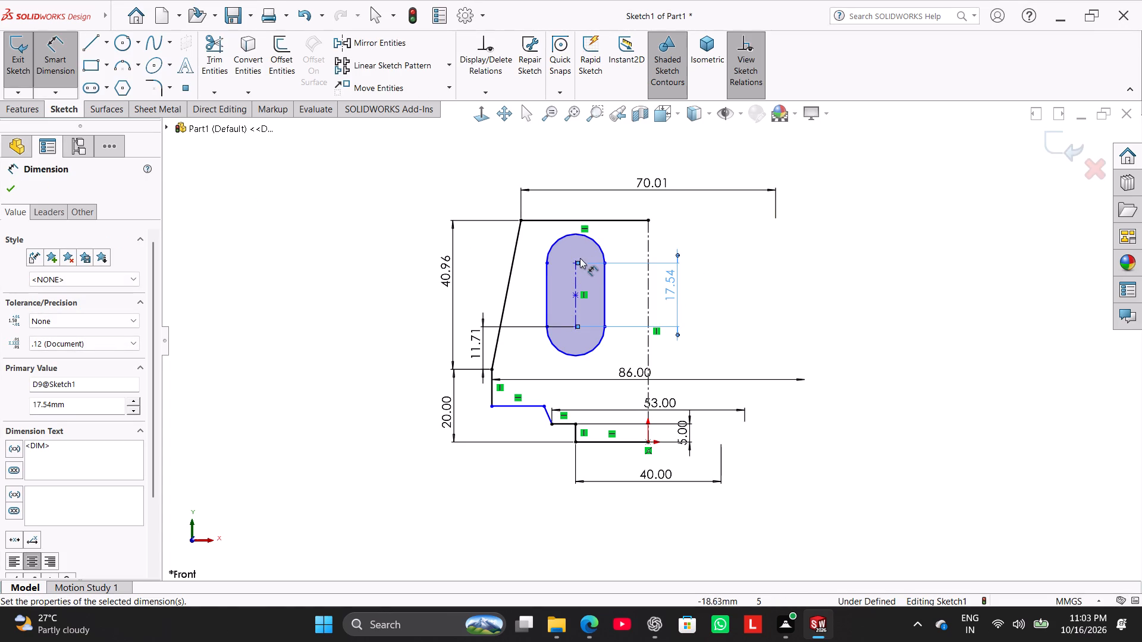
Check the vertical distance from the slot's upper arc center to the profile's top line without keeping a dimension.
click(578, 262)
click(576, 261)
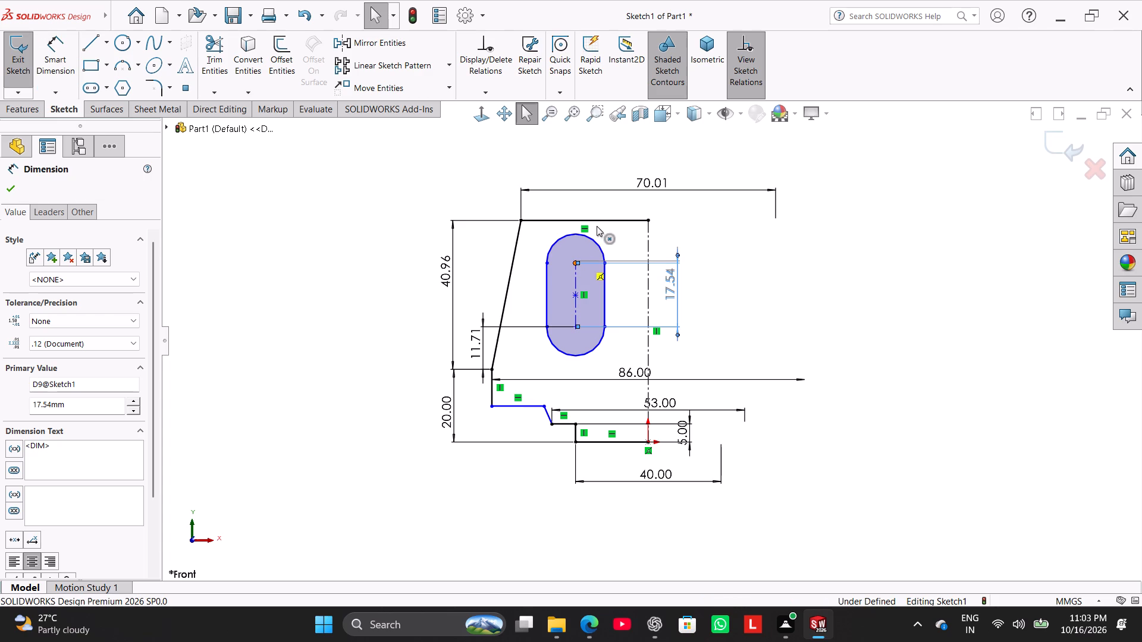
click(600, 222)
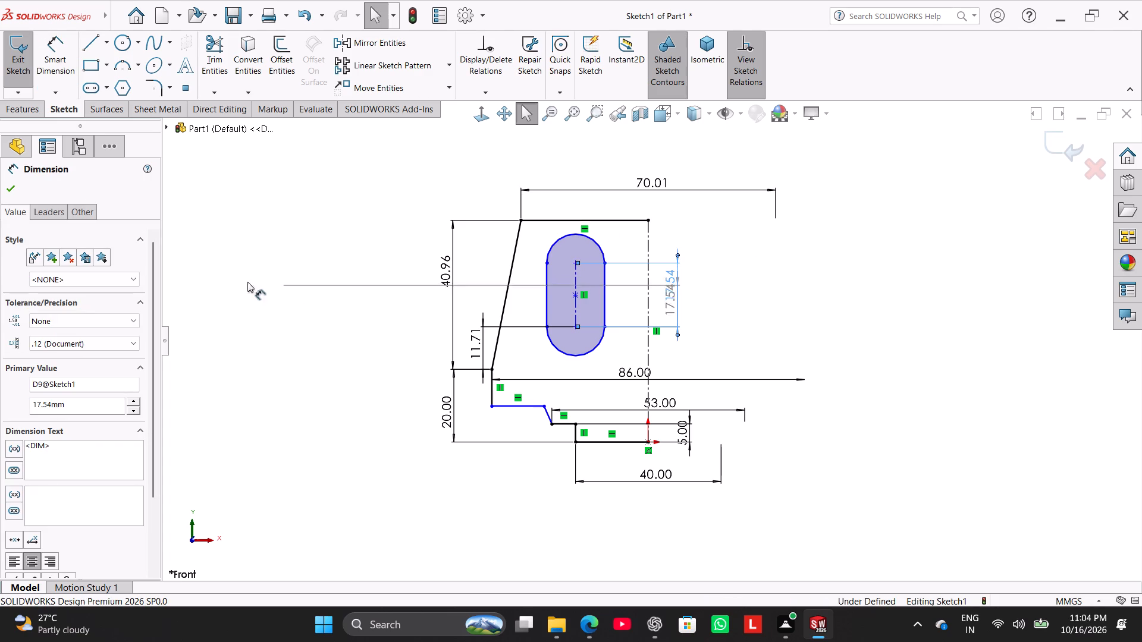
click(57, 70)
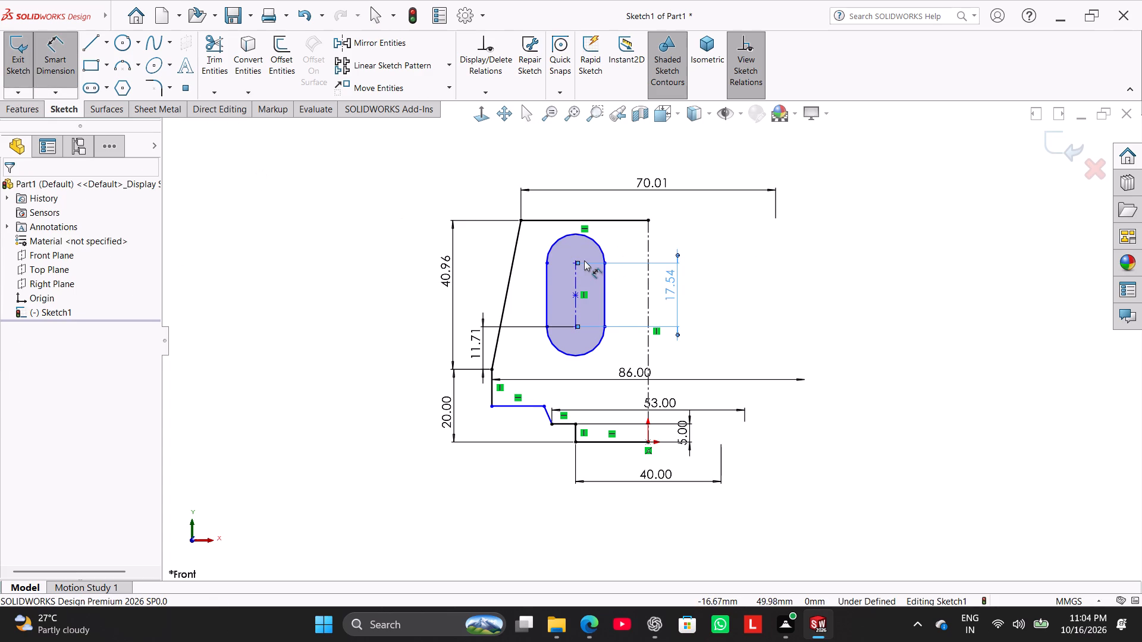
click(575, 260)
click(574, 218)
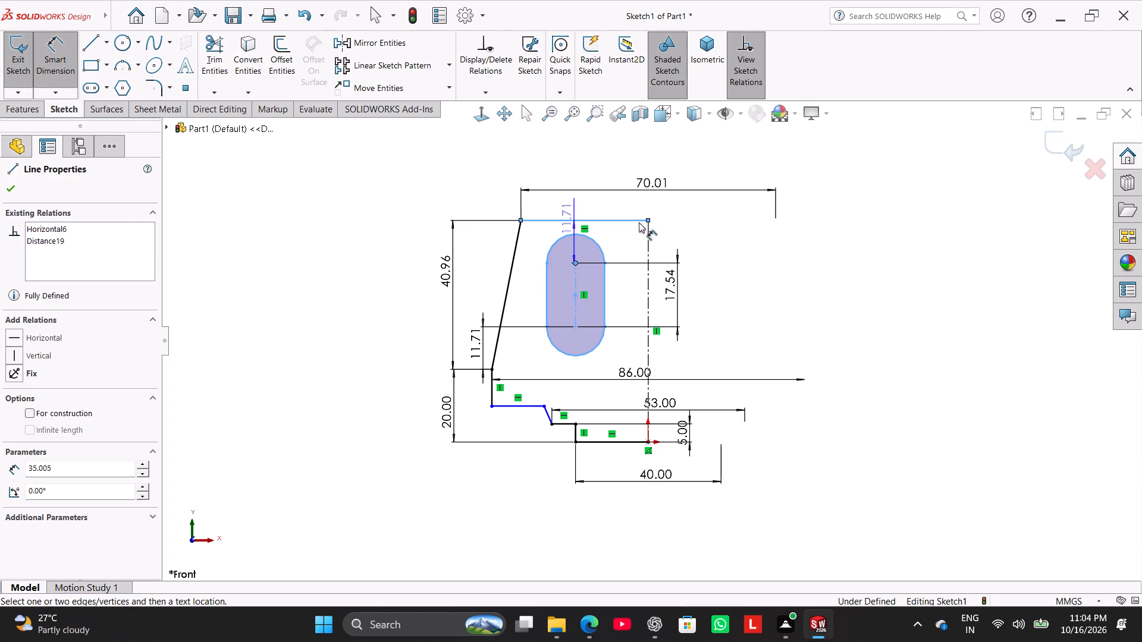
click(57, 71)
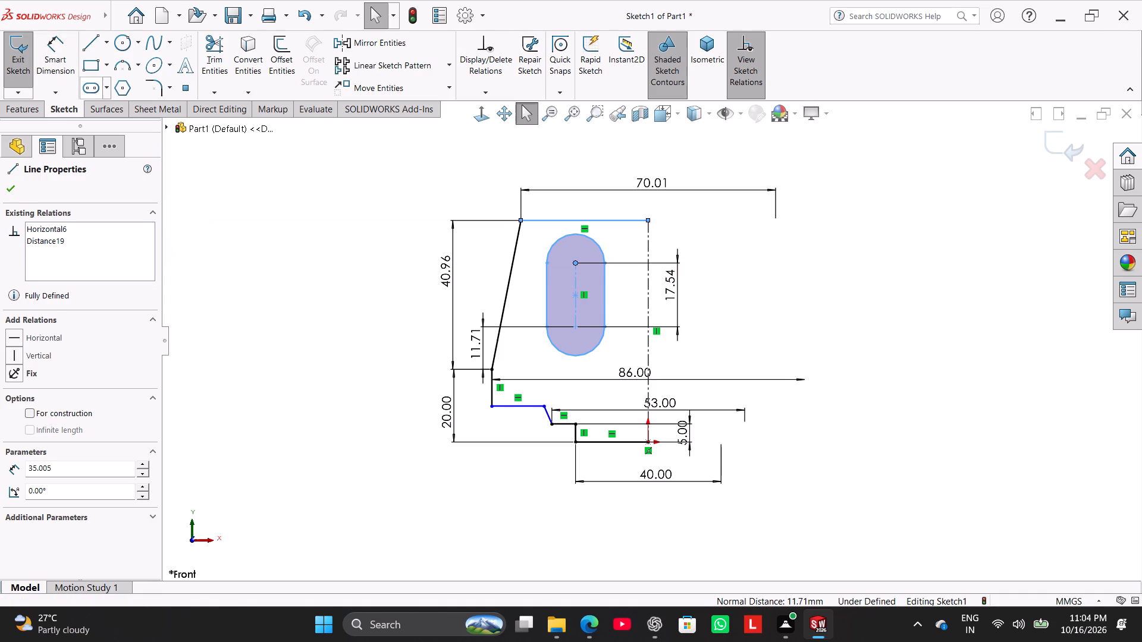
click(355, 264)
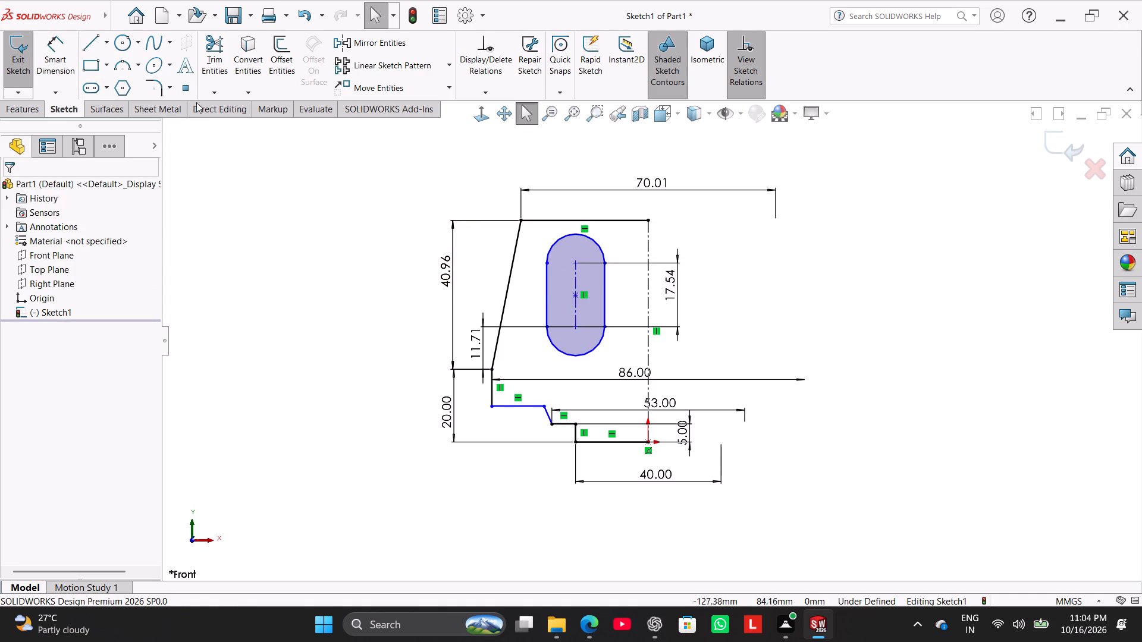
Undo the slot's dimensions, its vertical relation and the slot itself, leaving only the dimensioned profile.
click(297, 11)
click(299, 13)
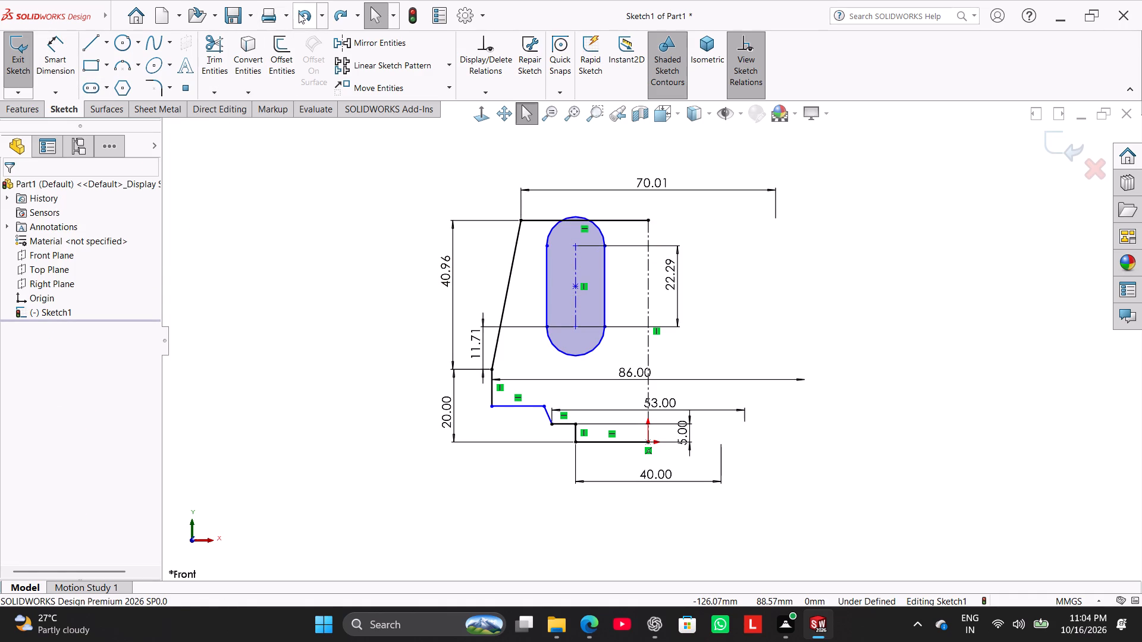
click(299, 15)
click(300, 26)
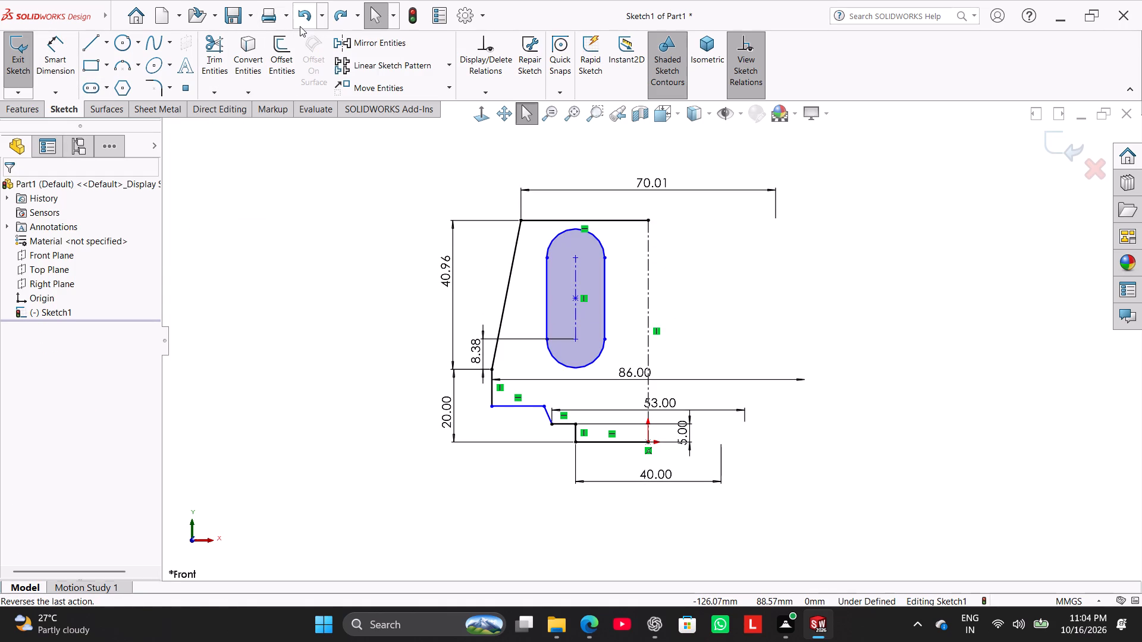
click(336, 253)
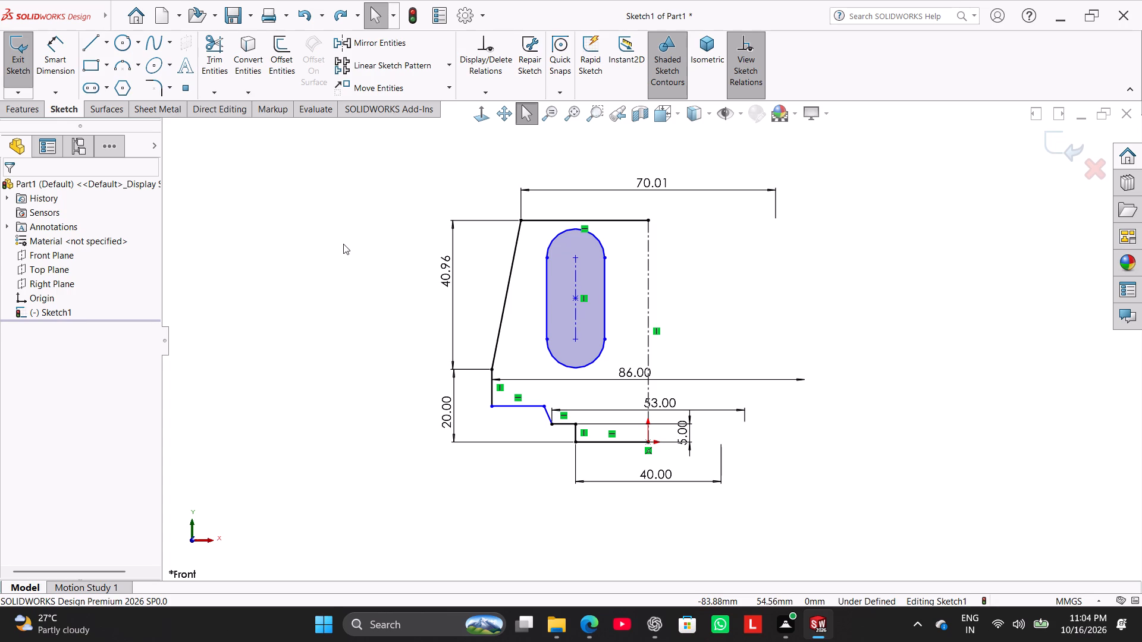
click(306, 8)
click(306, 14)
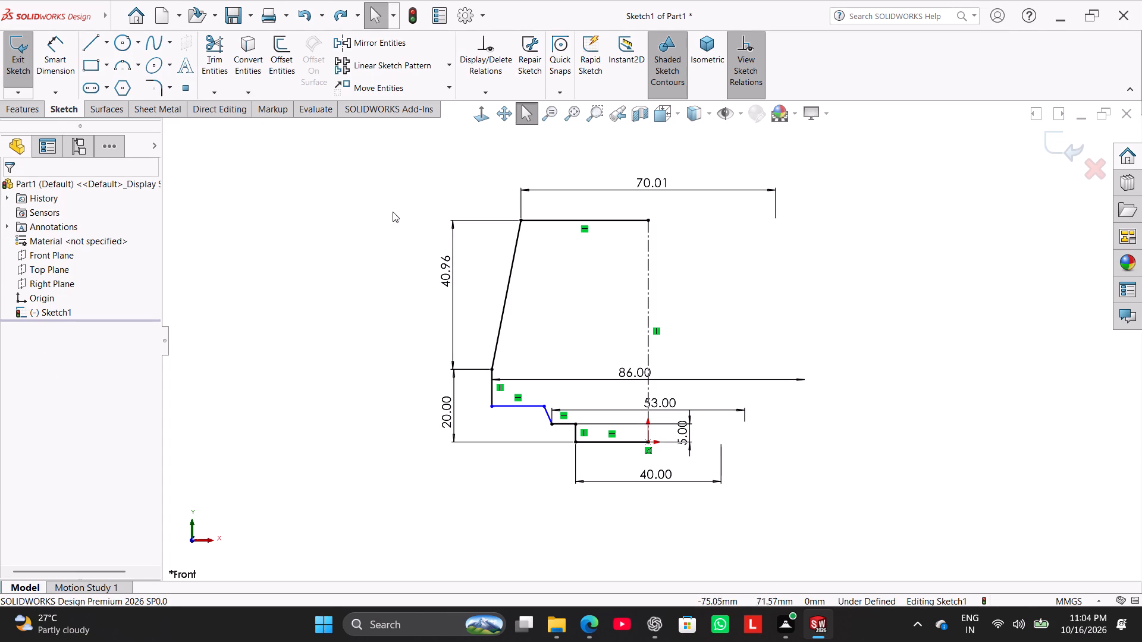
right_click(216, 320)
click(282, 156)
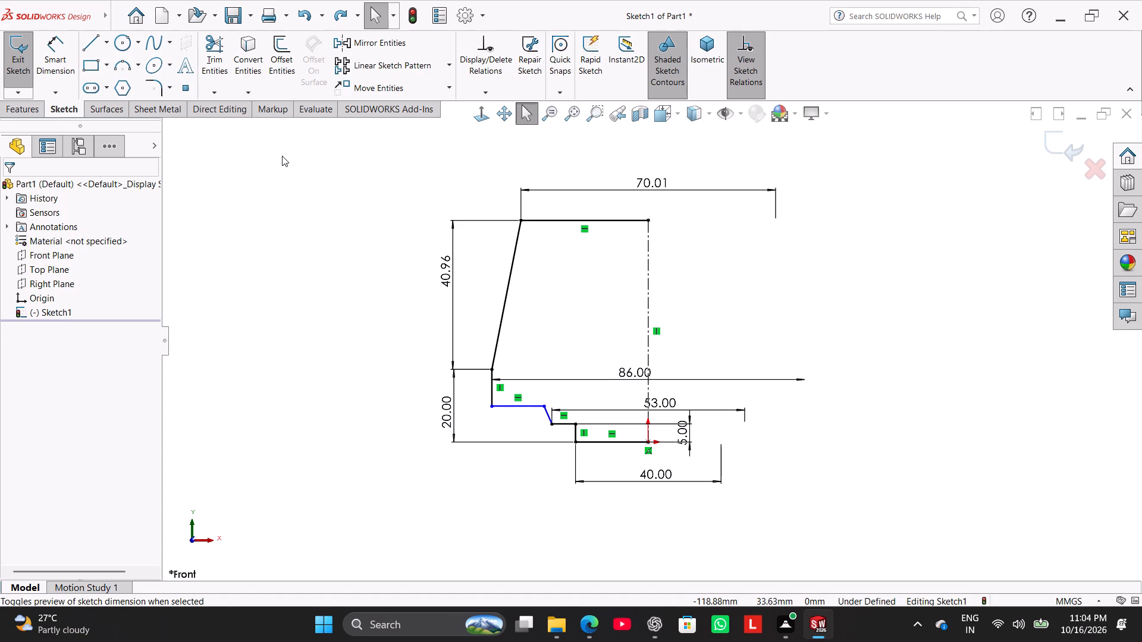
Dimension the short outermost vertical line as 10 mm.
click(59, 64)
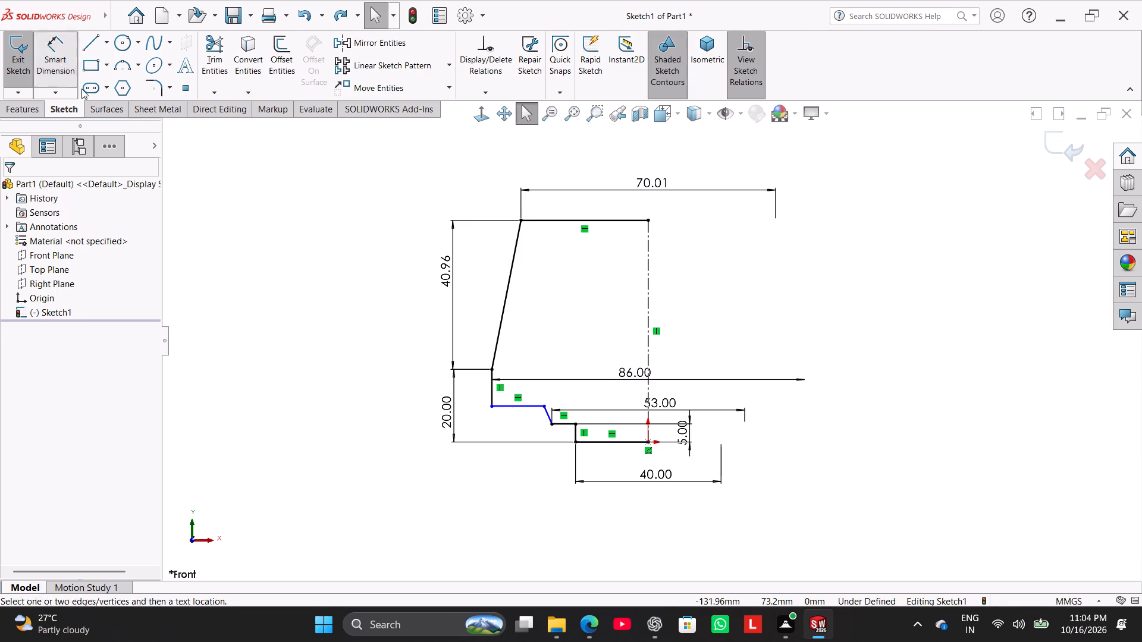
click(491, 380)
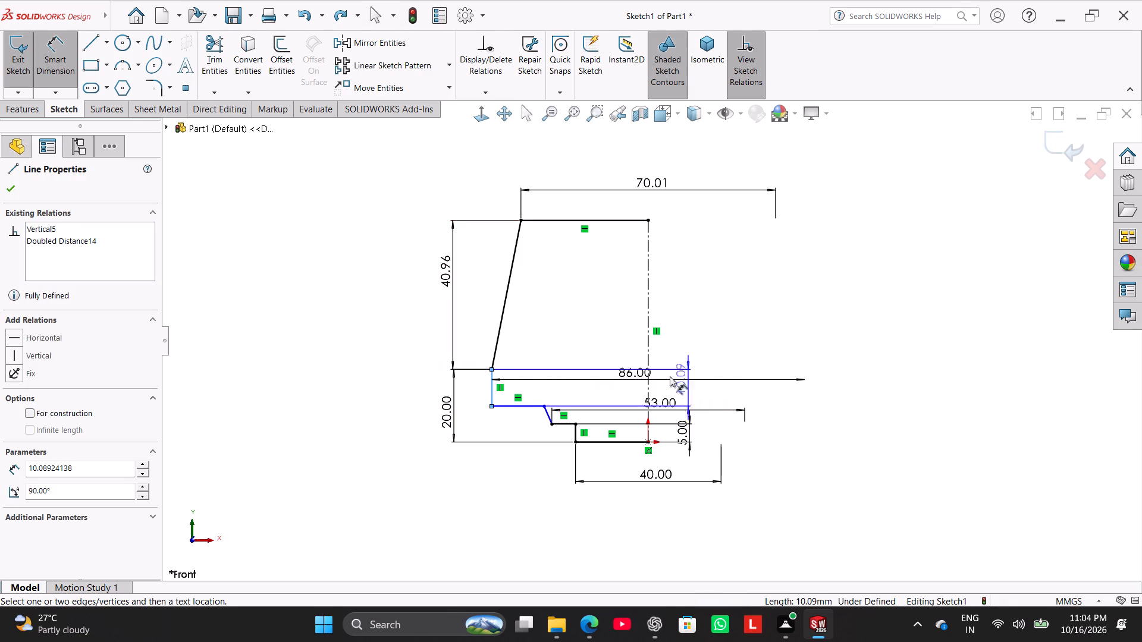
click(526, 377)
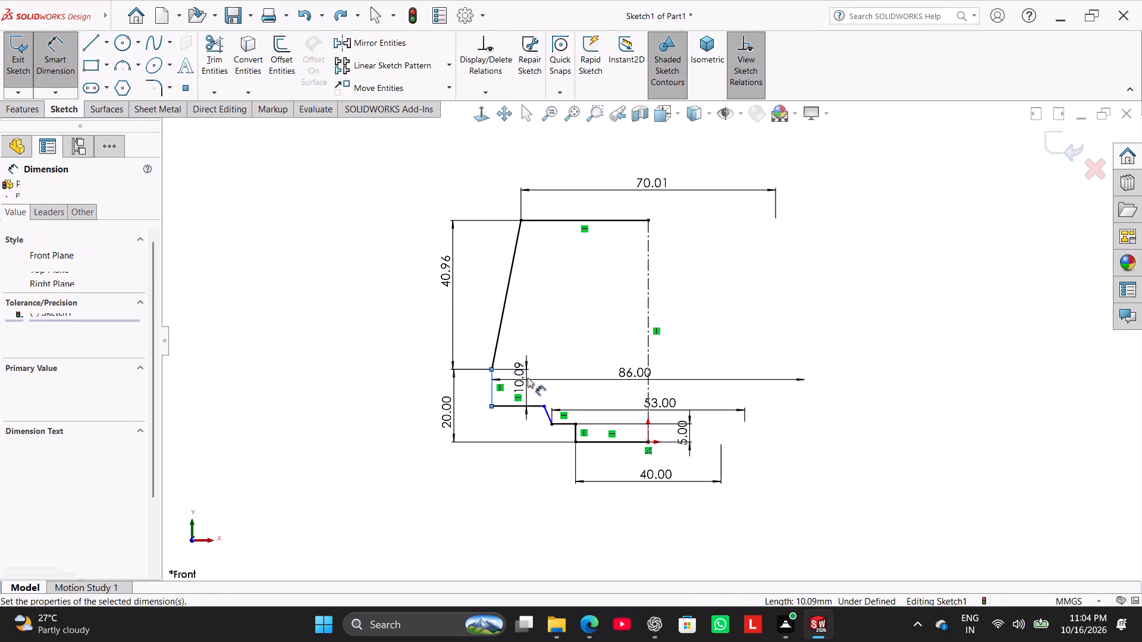
text(10)
key(Return)
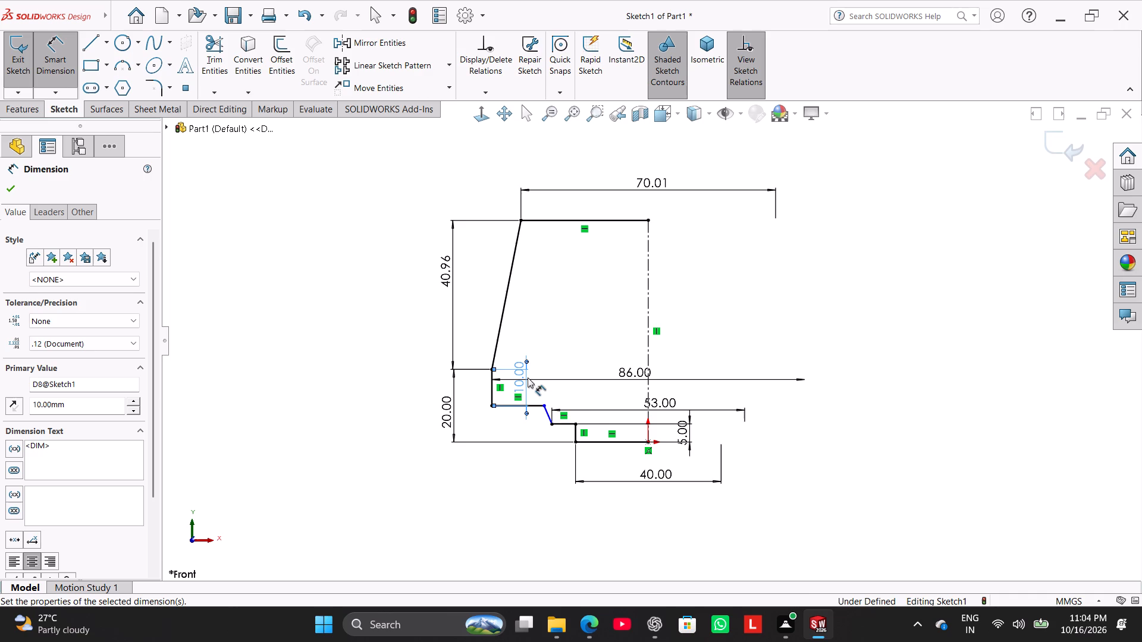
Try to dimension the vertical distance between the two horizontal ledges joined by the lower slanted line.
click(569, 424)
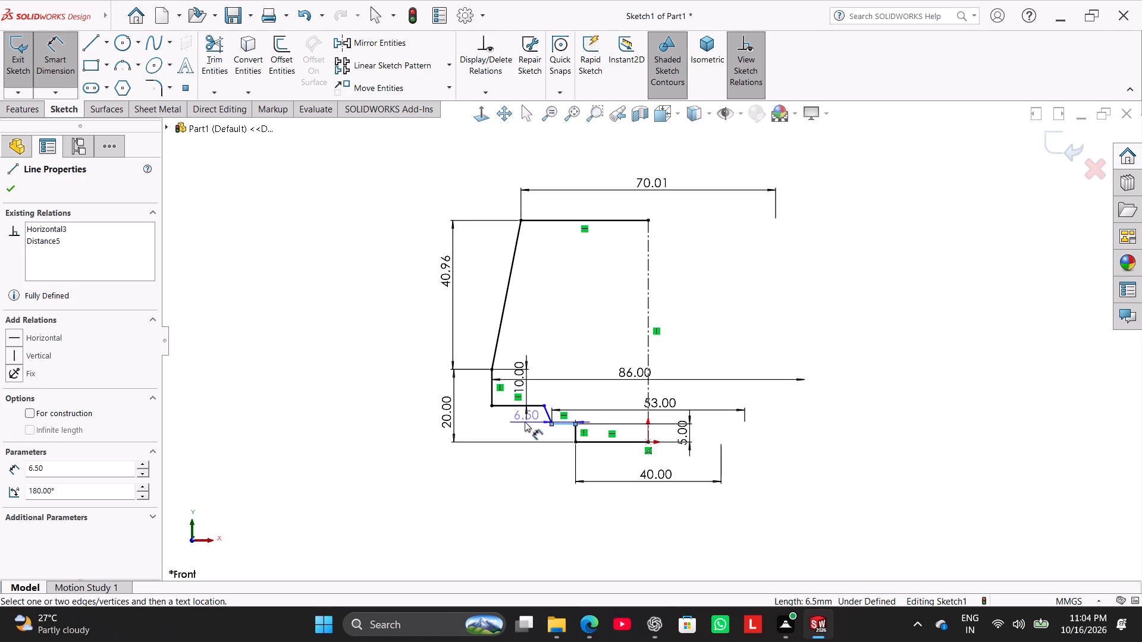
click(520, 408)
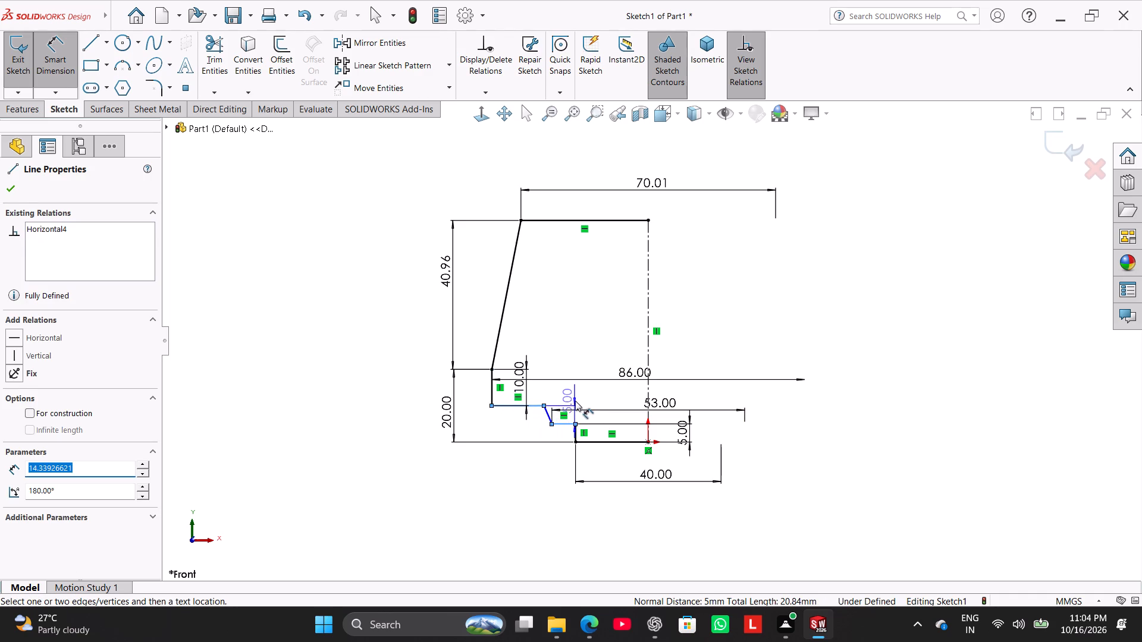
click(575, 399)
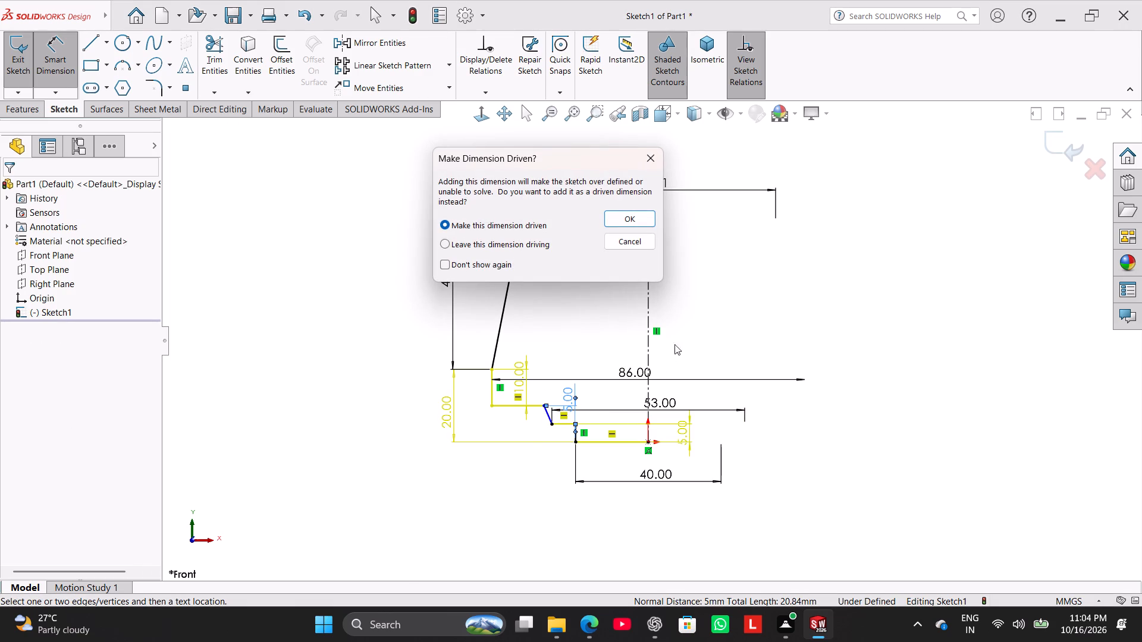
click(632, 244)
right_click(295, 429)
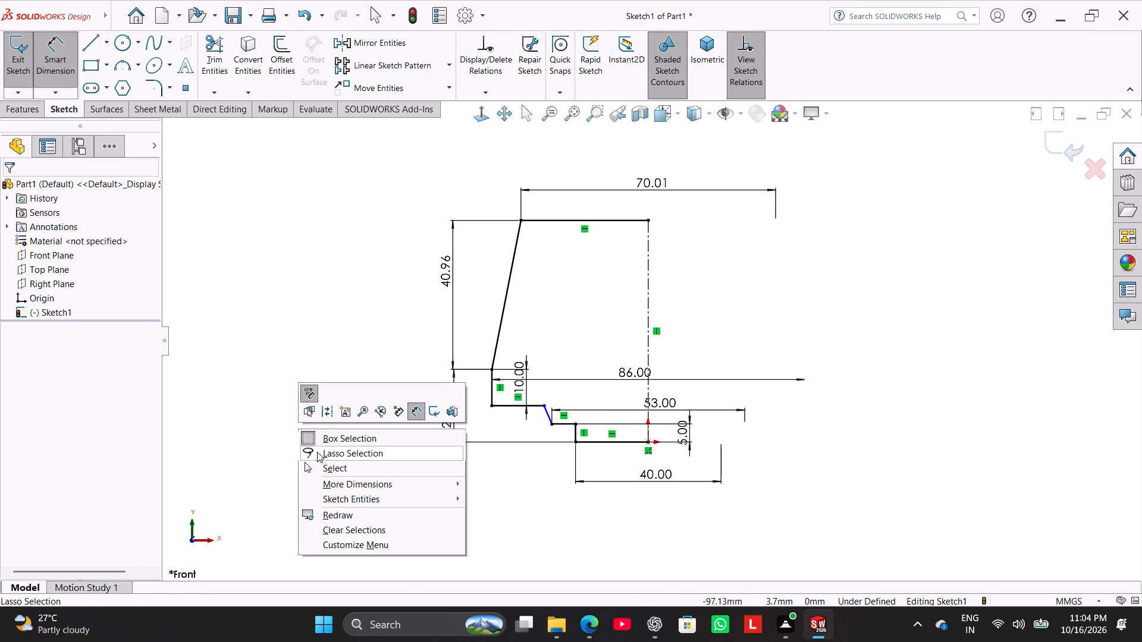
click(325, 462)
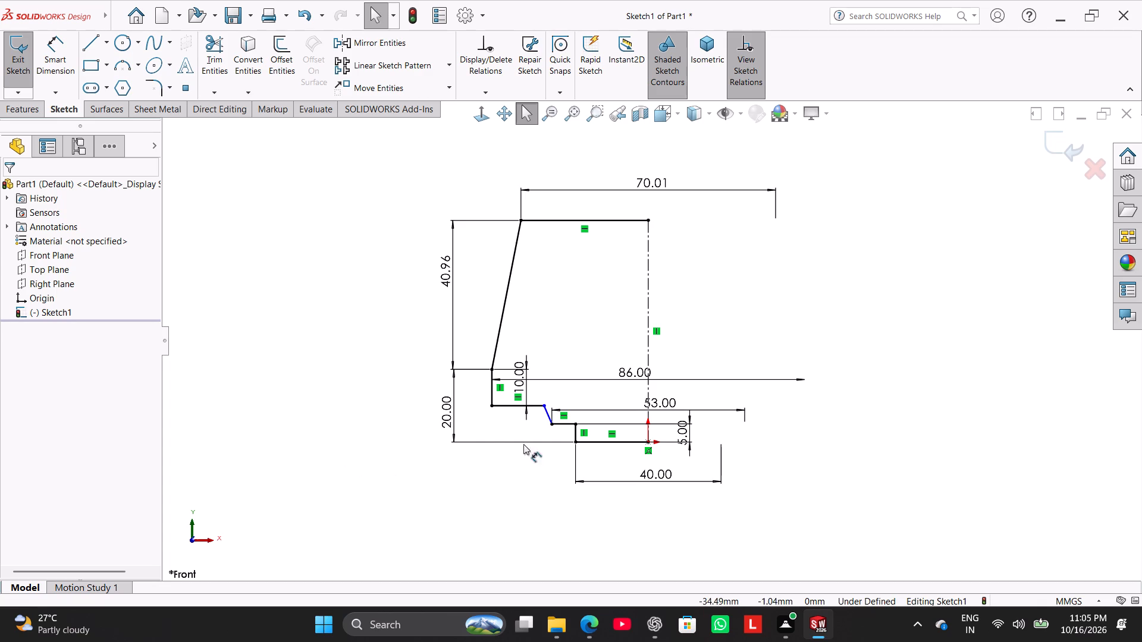
Delete the 20 mm height dimension between the profile's bottom line and the top of the outermost vertical line.
right_click(438, 410)
click(503, 469)
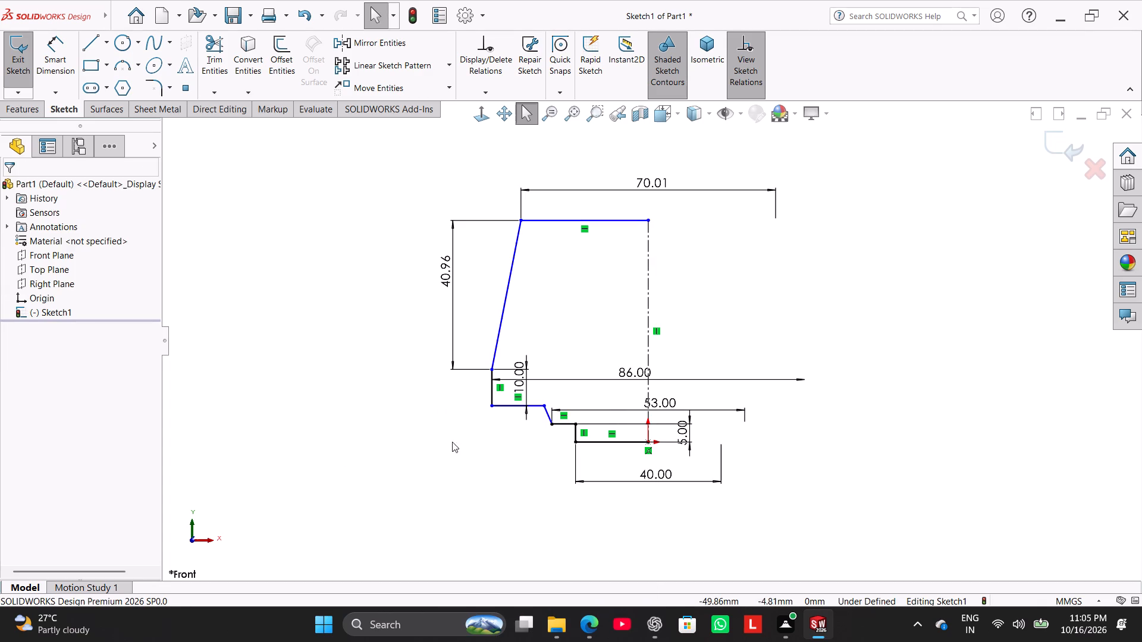
Dimension the height from the short lower ledge to the top end of the outermost vertical line as 20 mm.
click(67, 68)
click(558, 423)
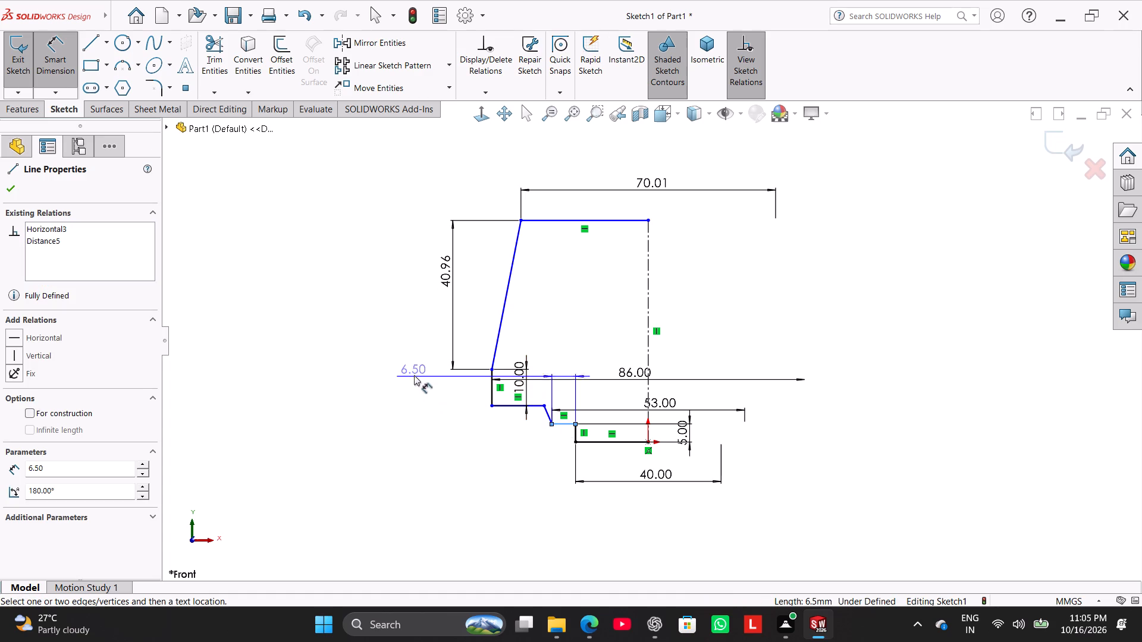
click(490, 368)
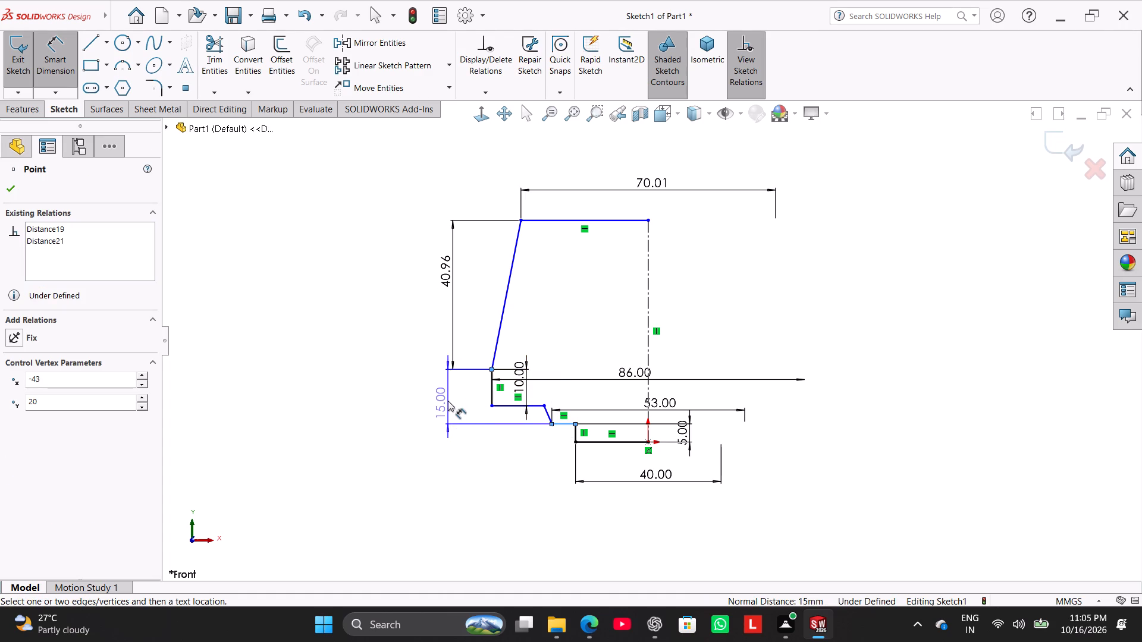
click(453, 390)
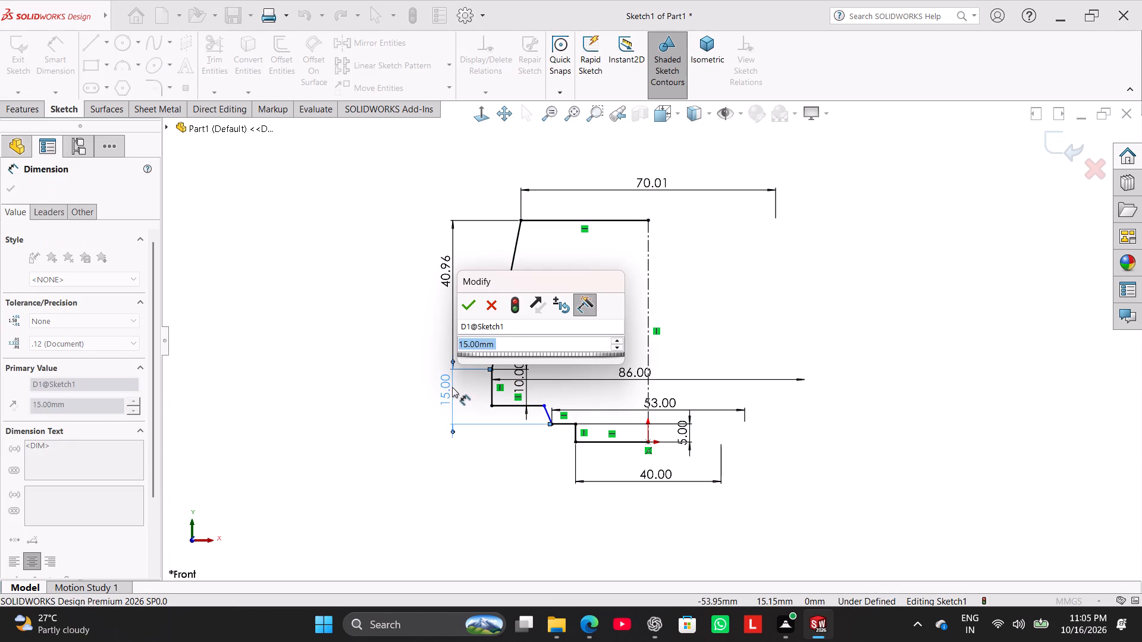
text(20)
key(Return)
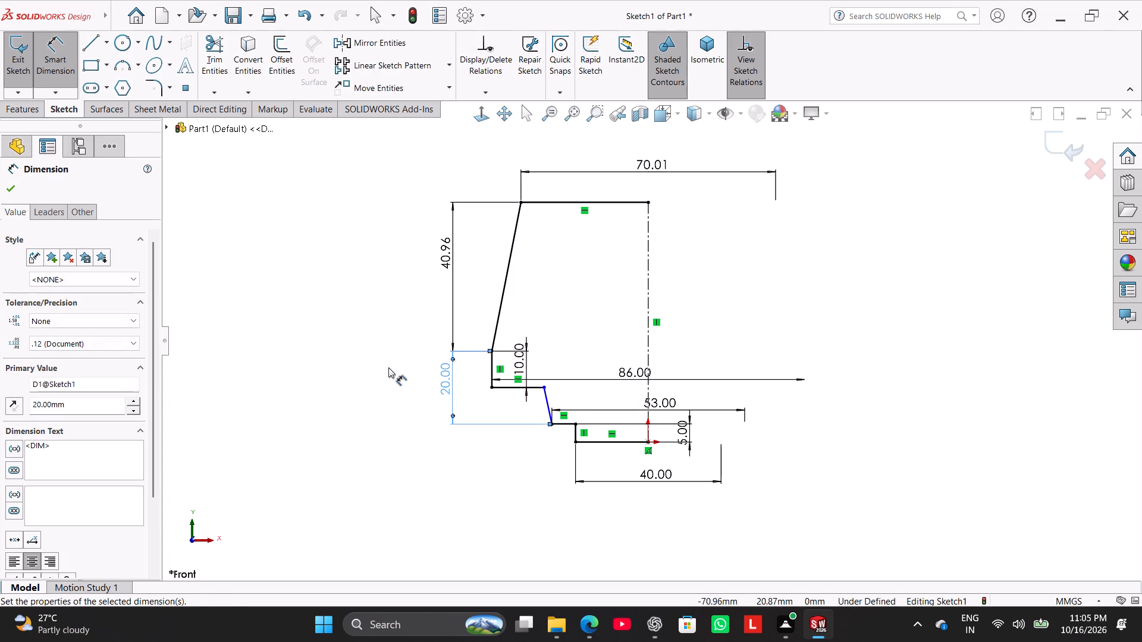
right_click(388, 367)
click(435, 402)
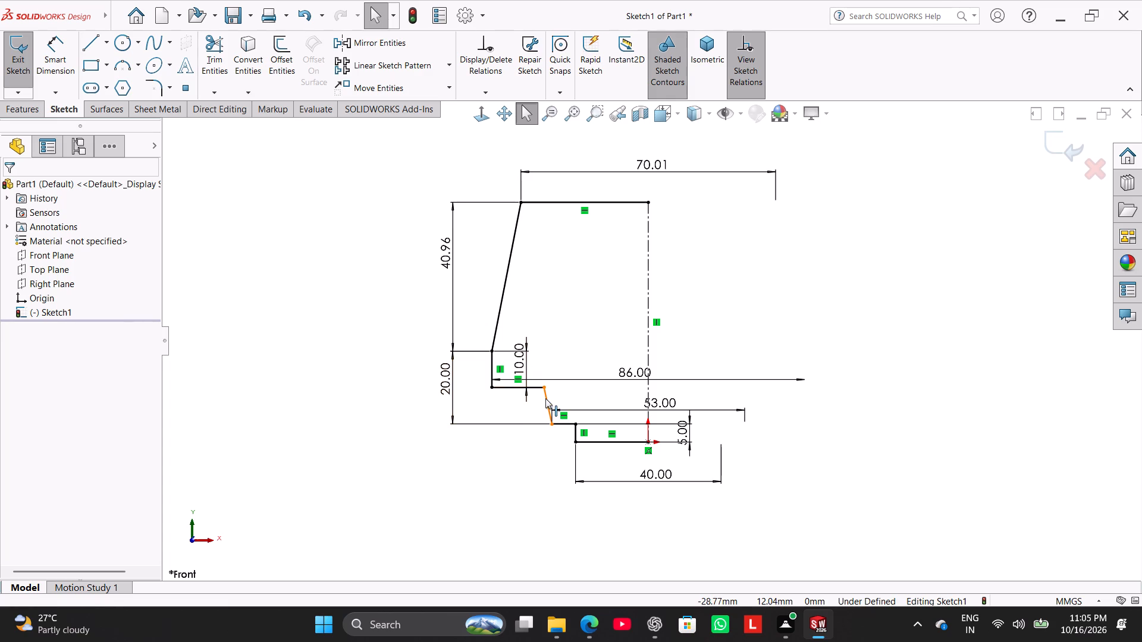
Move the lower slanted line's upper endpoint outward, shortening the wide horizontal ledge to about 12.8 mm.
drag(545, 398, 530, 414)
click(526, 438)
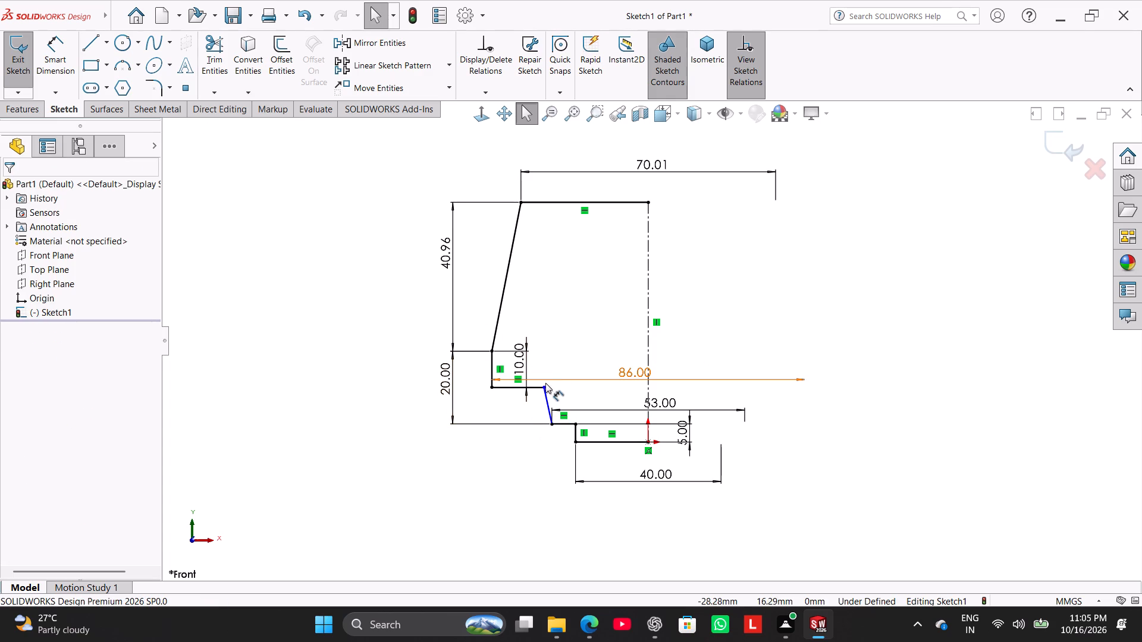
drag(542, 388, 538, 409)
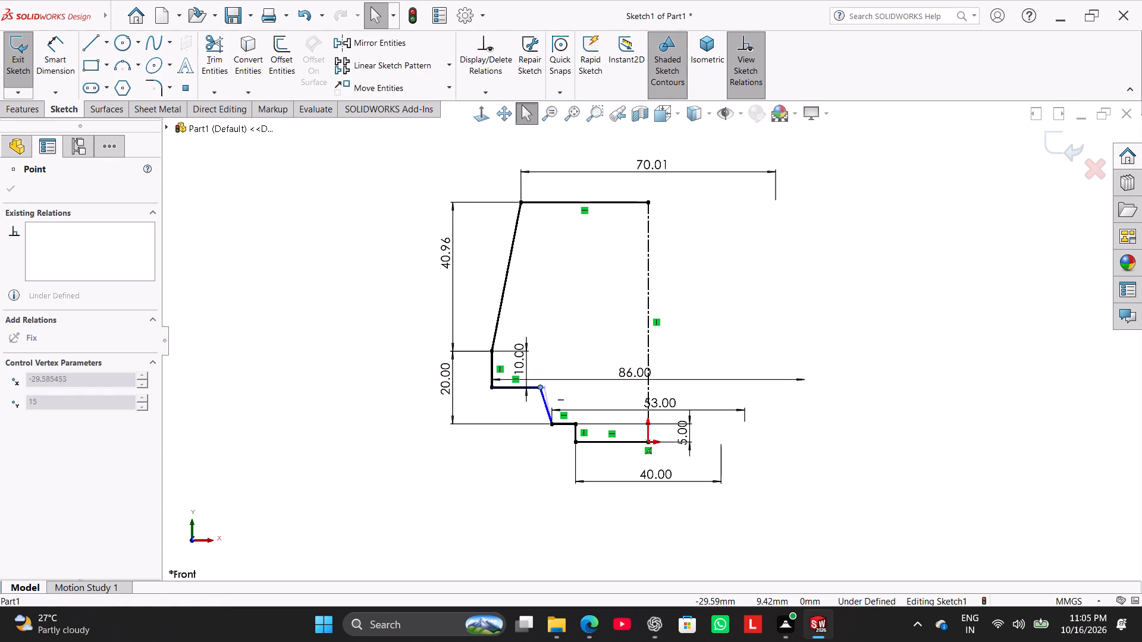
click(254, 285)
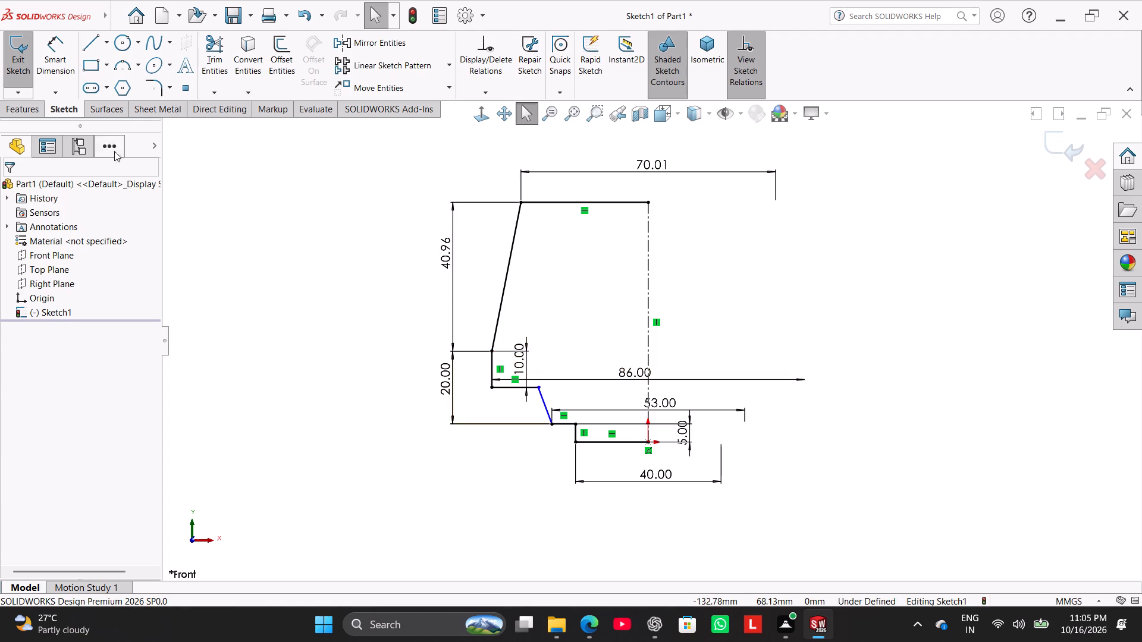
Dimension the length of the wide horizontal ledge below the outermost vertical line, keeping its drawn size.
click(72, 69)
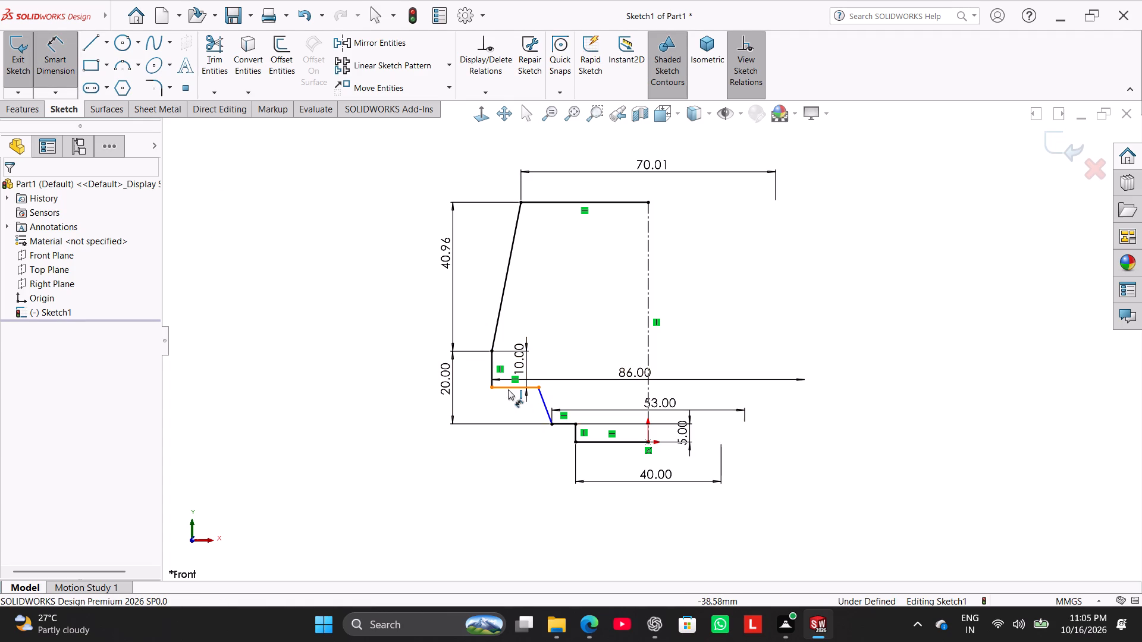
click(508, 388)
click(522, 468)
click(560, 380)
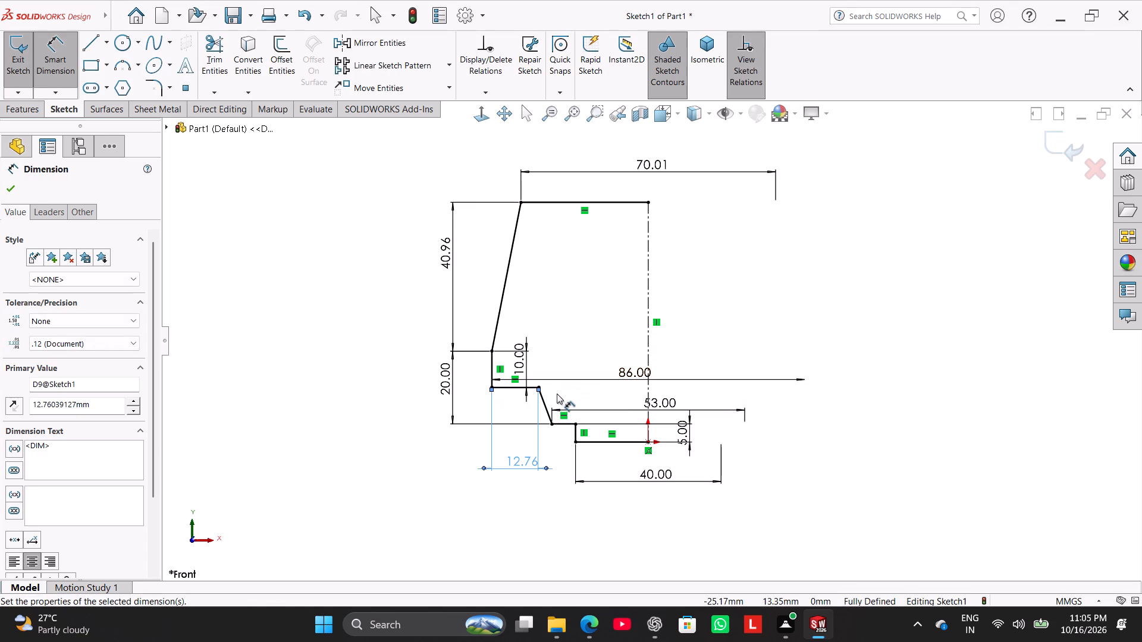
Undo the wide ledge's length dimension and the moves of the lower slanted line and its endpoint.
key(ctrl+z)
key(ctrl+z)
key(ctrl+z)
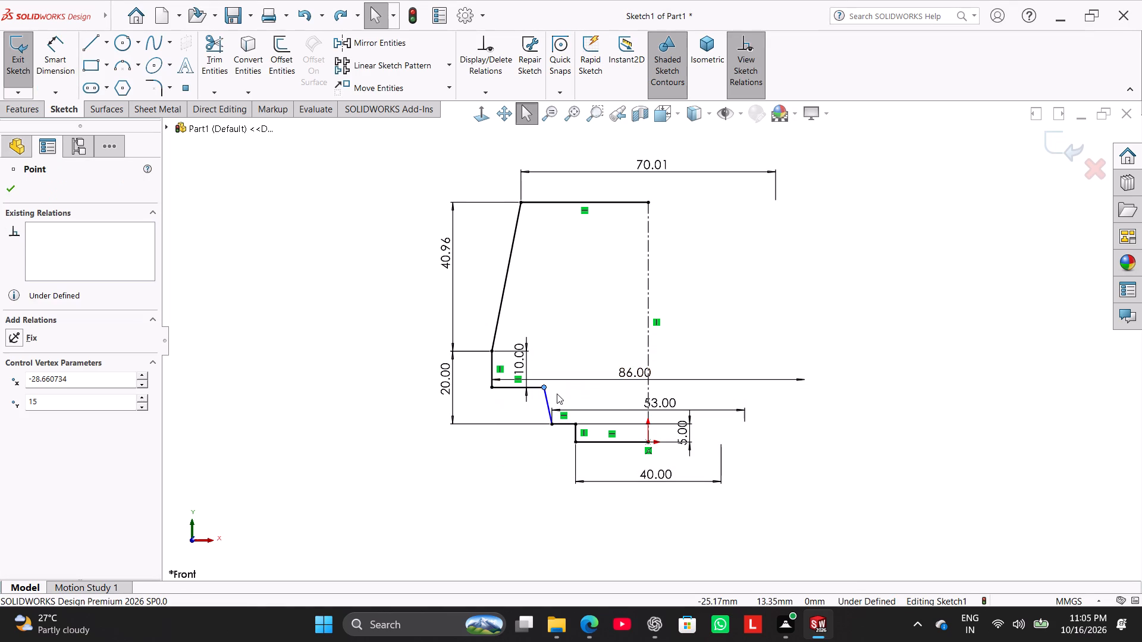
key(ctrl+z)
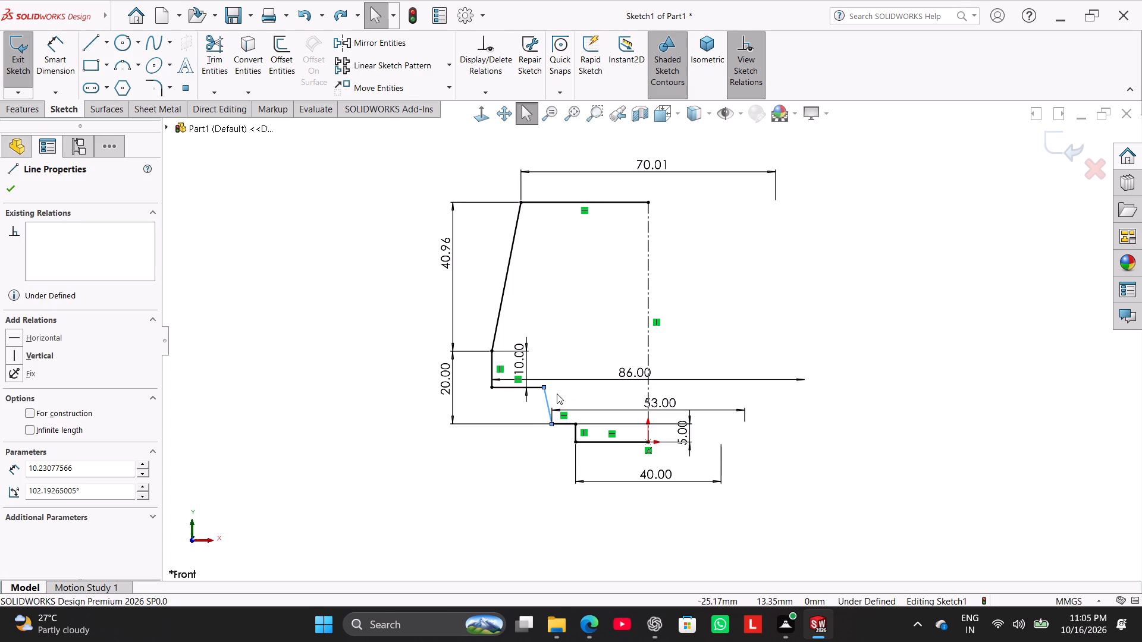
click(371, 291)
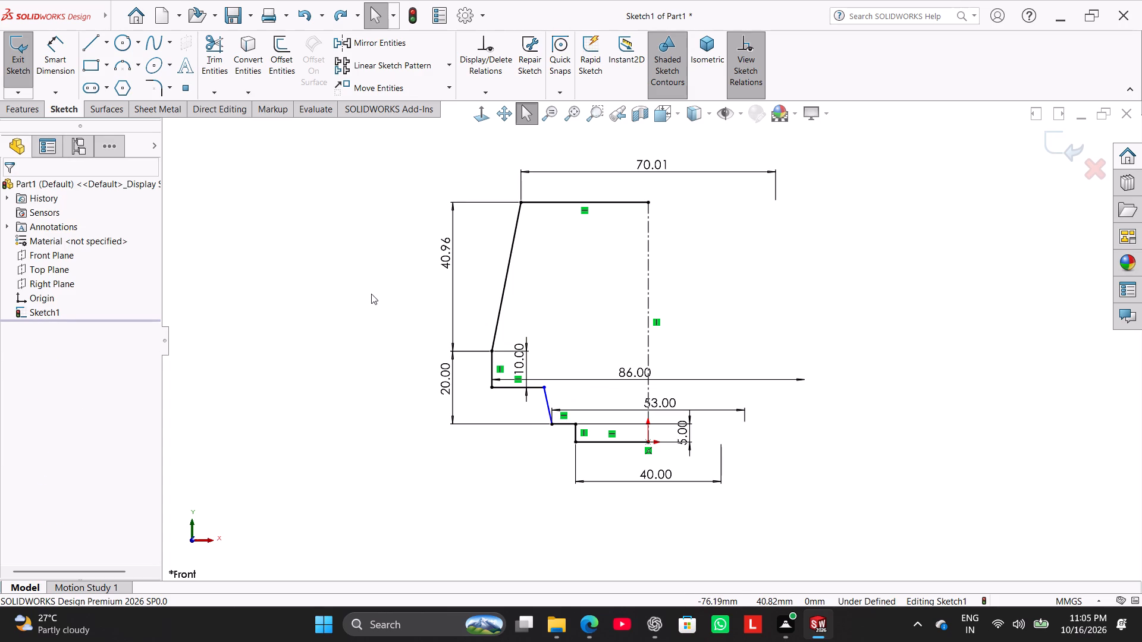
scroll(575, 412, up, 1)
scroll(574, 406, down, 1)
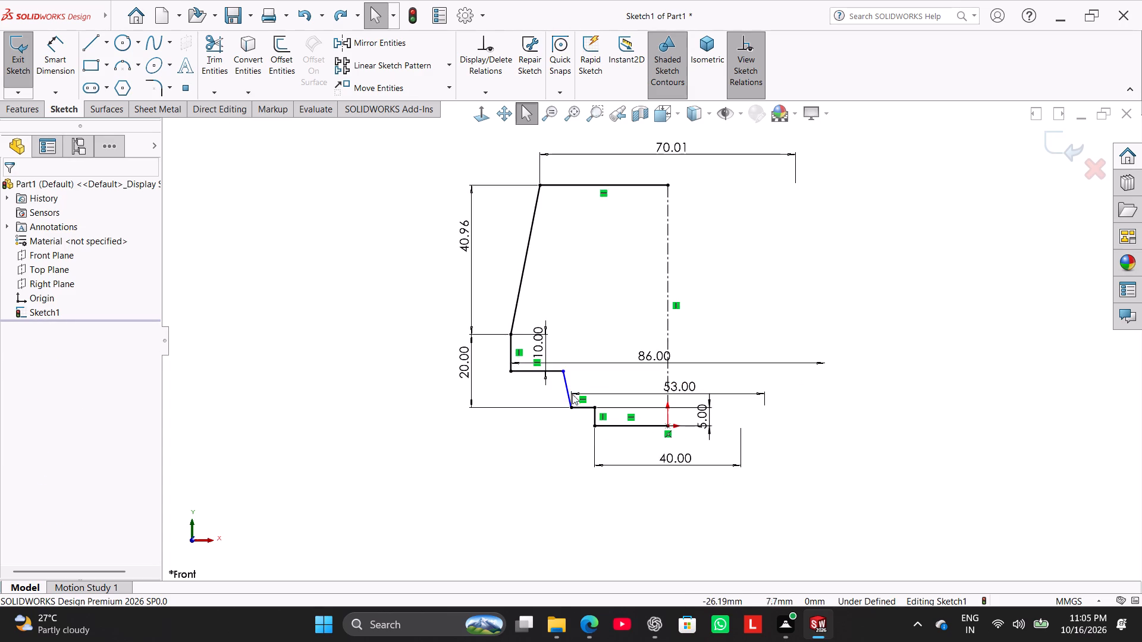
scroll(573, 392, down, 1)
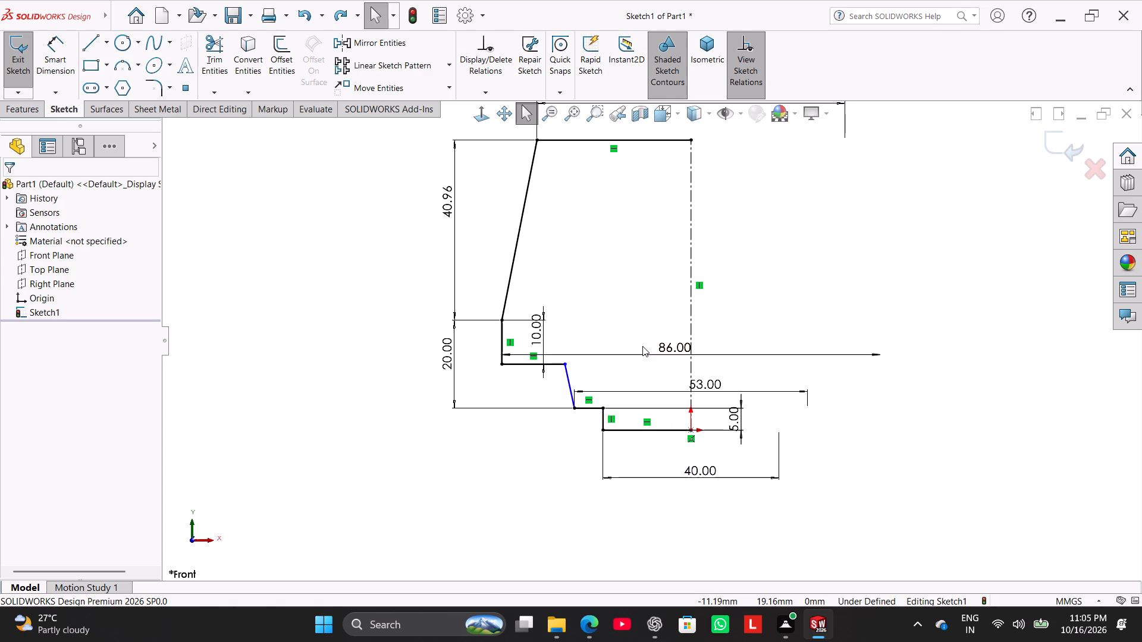
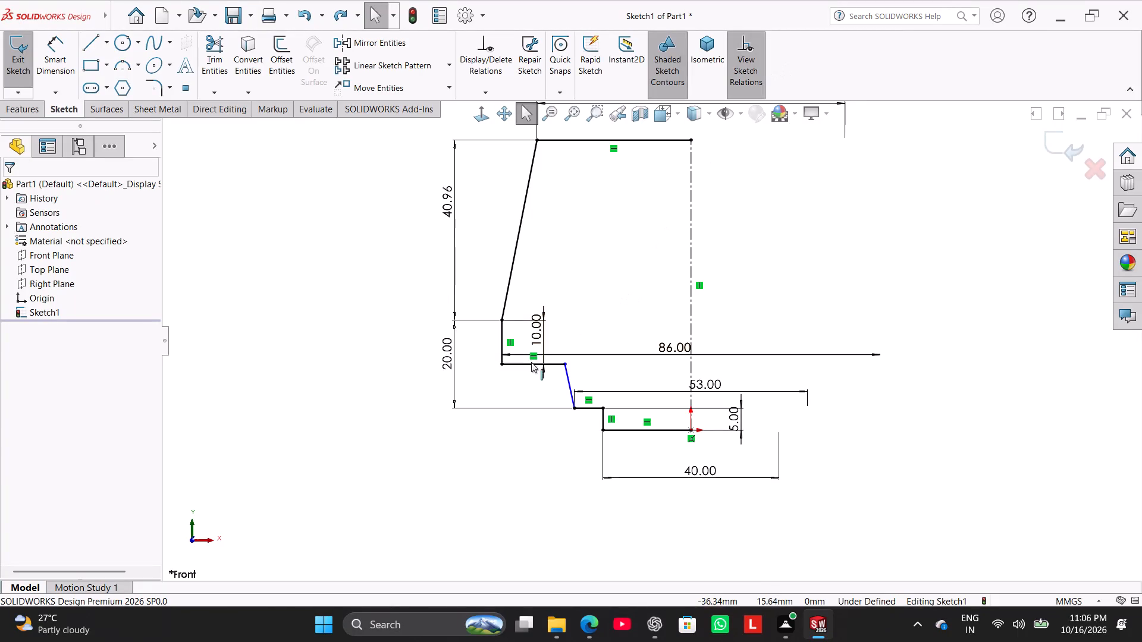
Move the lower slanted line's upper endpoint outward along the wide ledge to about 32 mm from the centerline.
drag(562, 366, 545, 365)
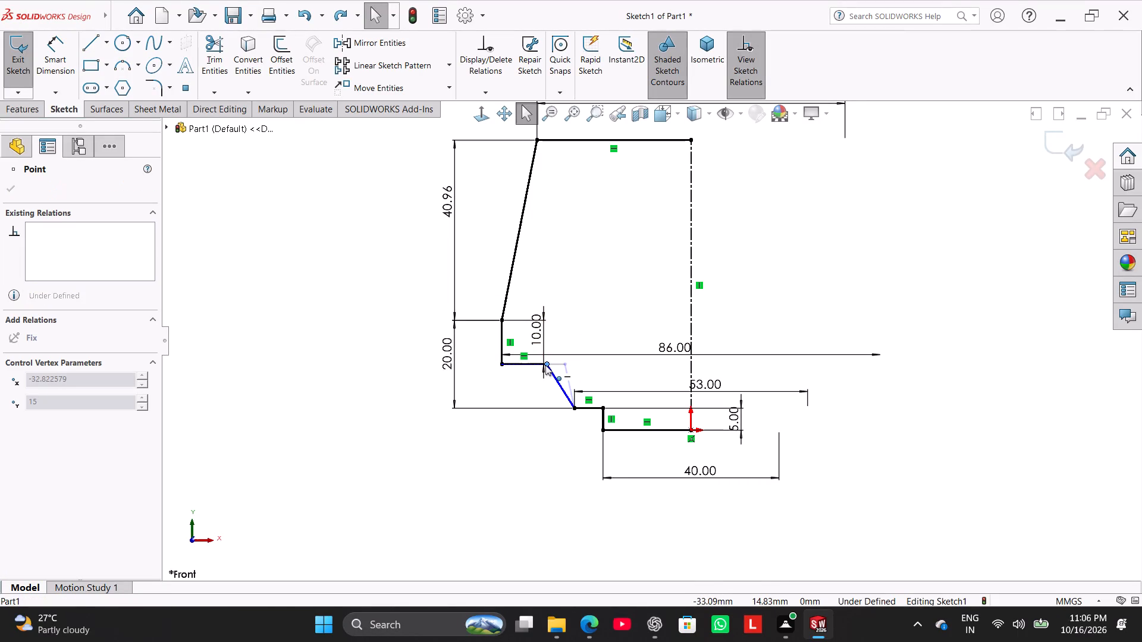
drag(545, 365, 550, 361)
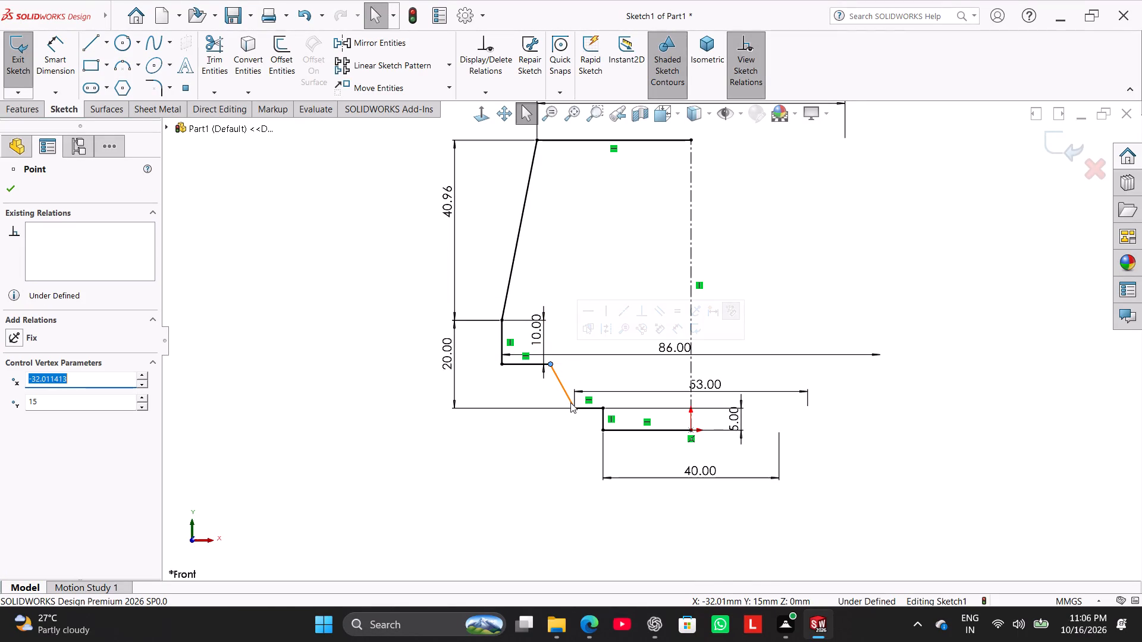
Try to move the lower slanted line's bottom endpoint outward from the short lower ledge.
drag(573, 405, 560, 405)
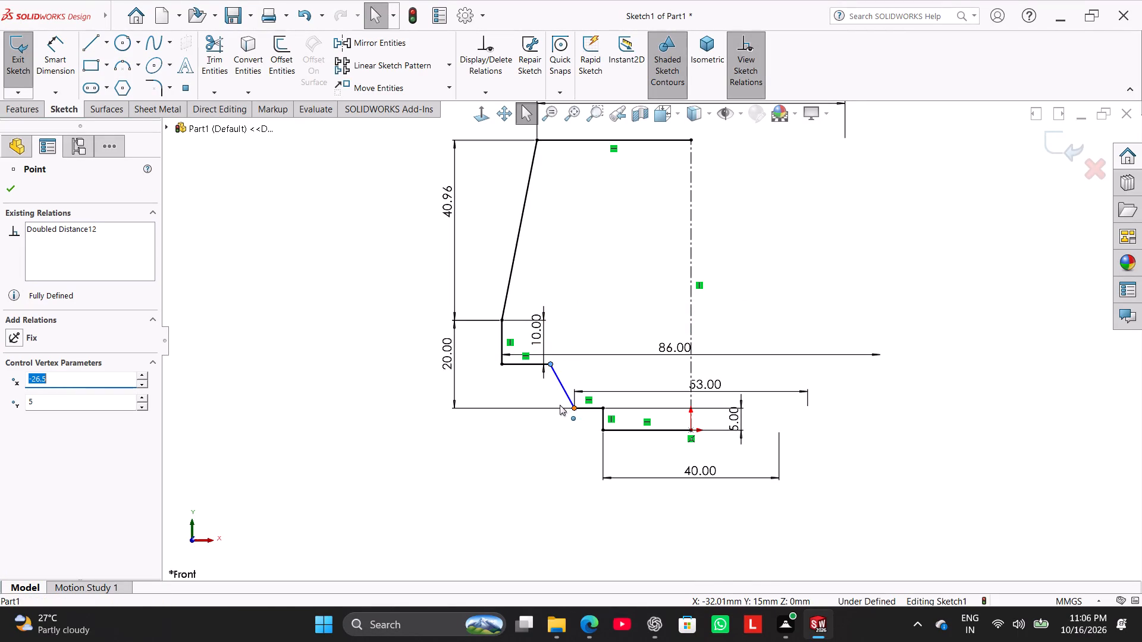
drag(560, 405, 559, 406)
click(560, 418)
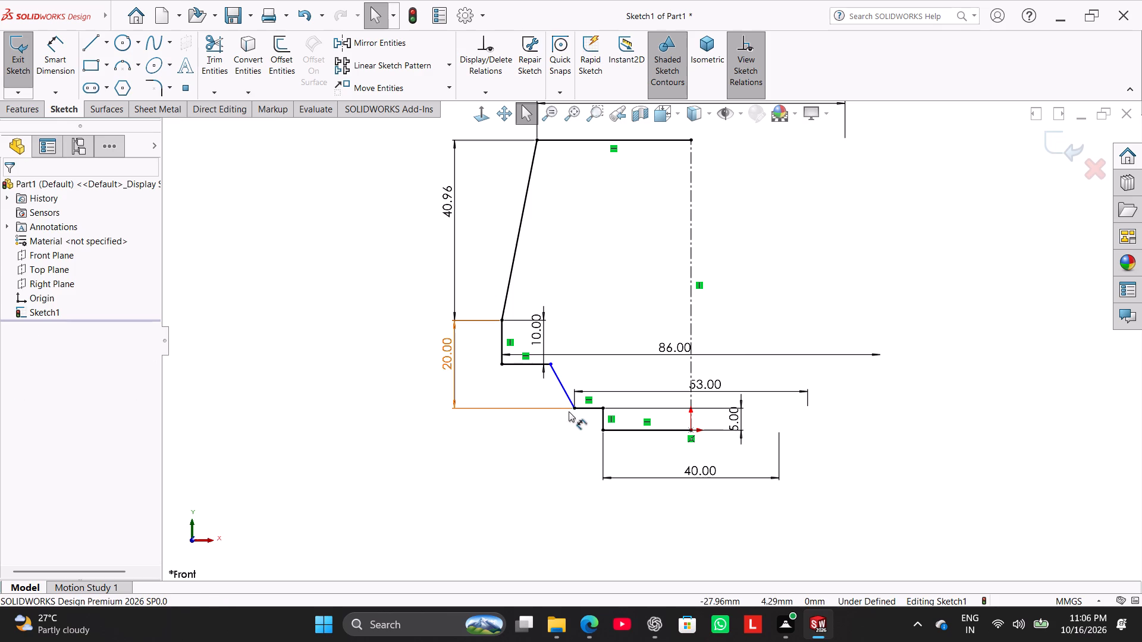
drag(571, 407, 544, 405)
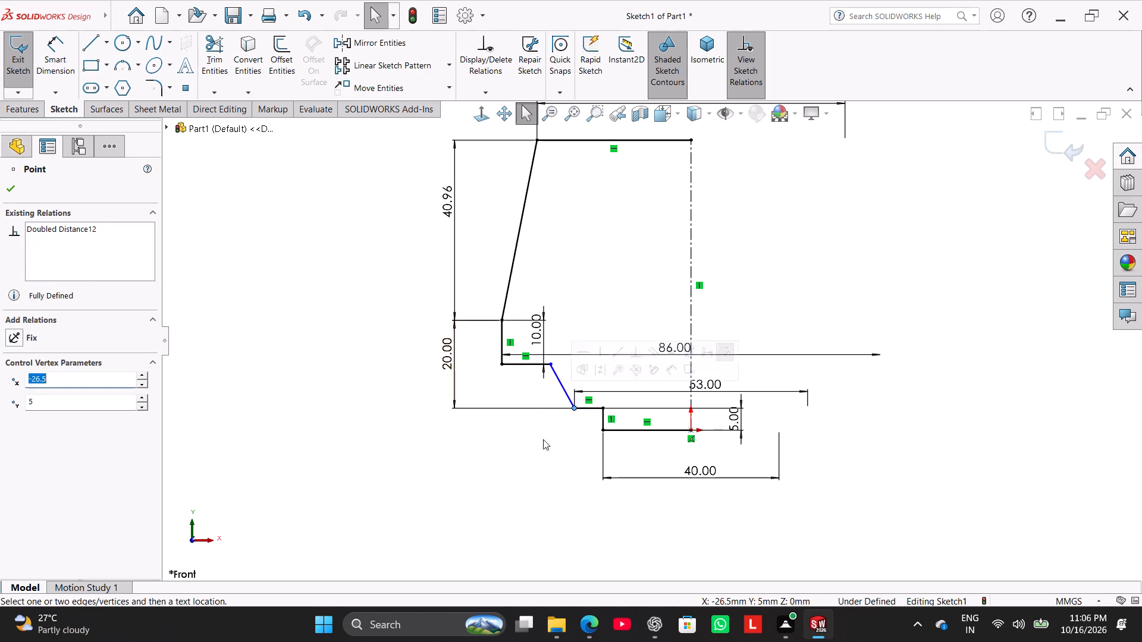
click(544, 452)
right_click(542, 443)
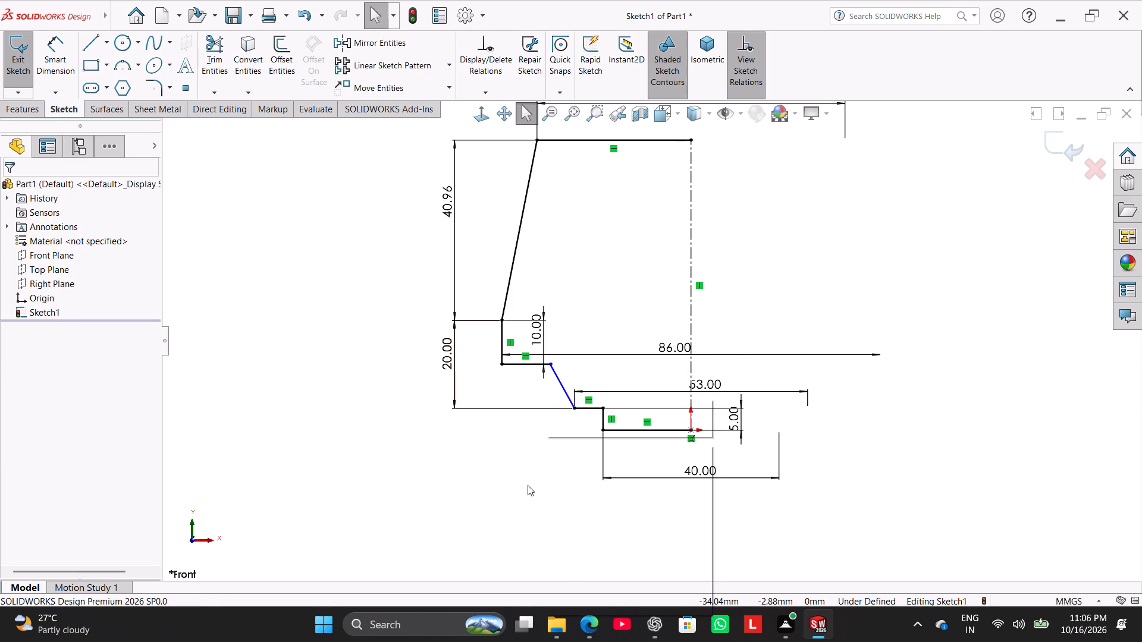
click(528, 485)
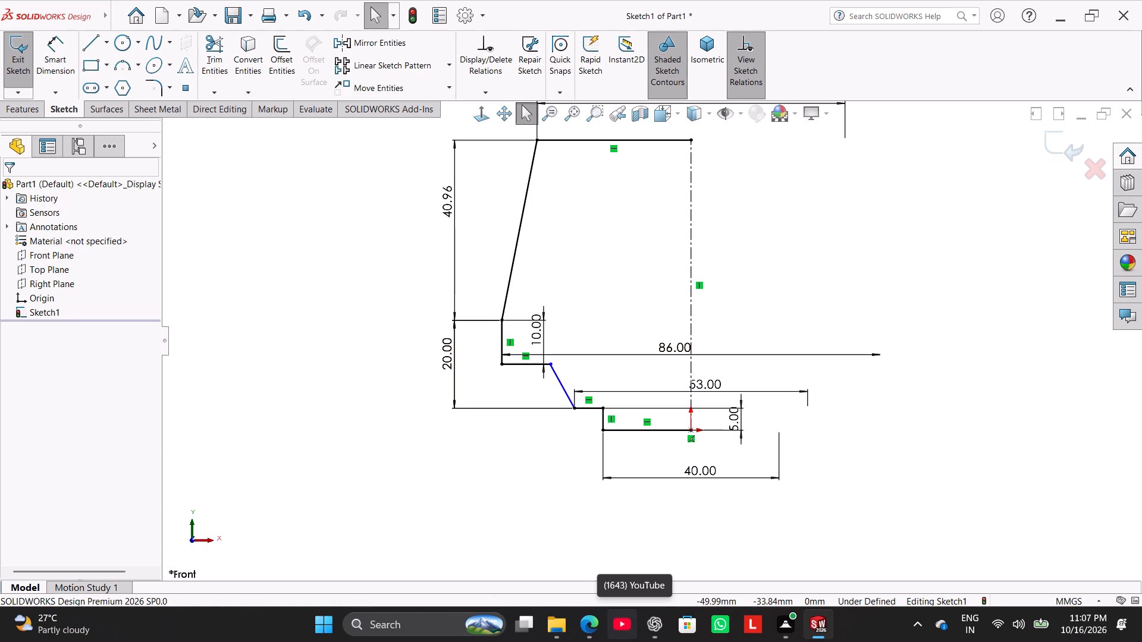
Dimension the doubled distance from the lower slanted line's upper endpoint to the centerline, keeping its drawn size of about 64 mm.
click(48, 78)
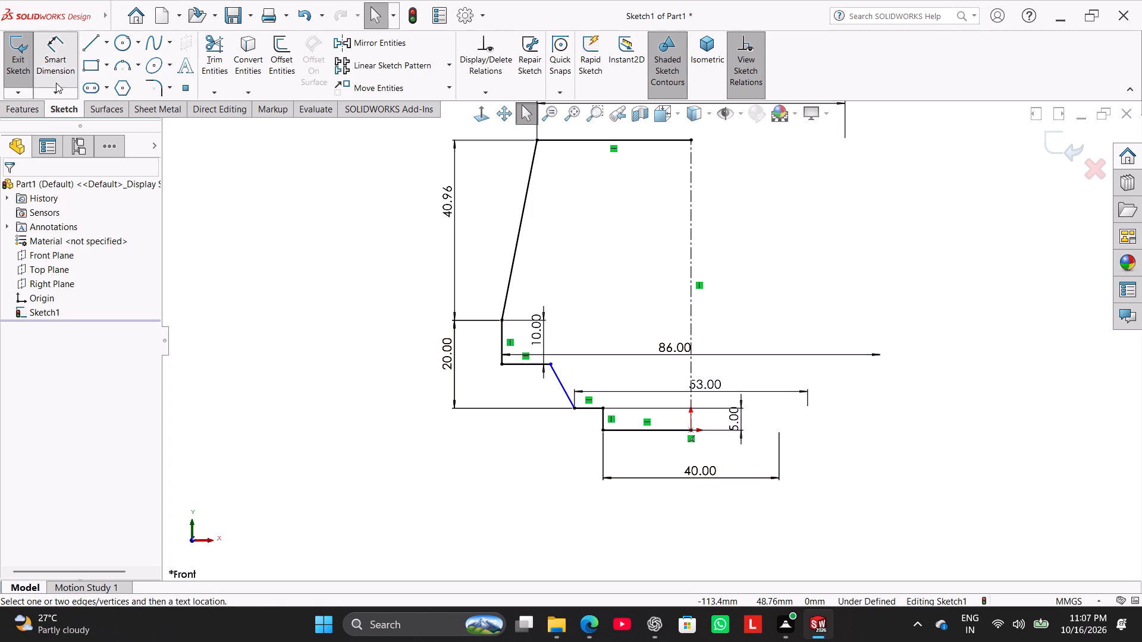
click(551, 364)
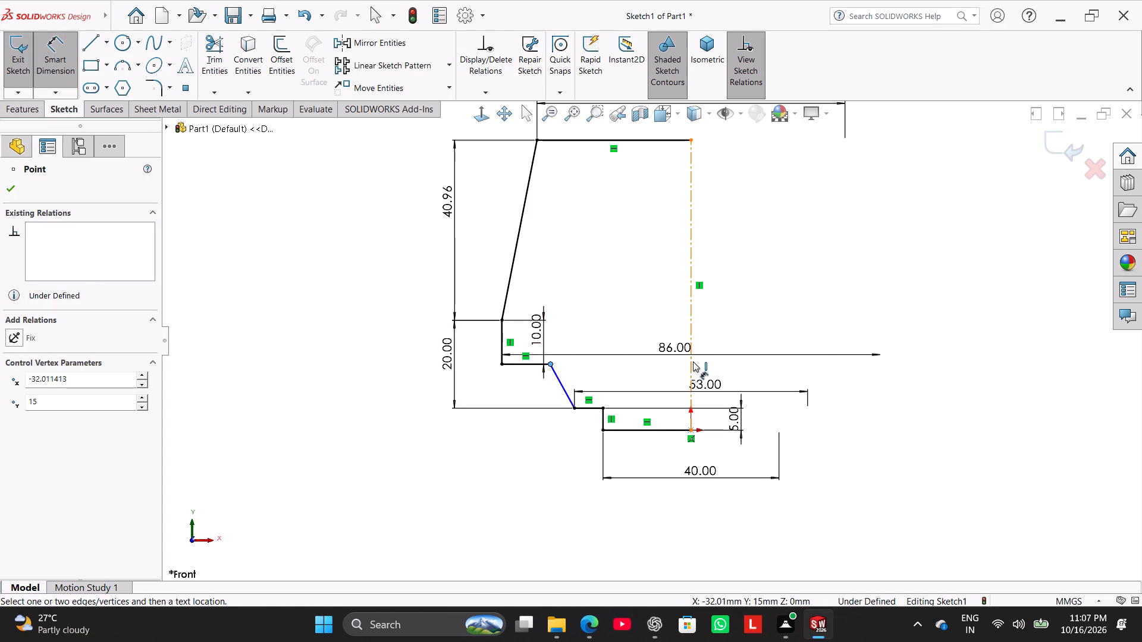
click(693, 363)
click(692, 314)
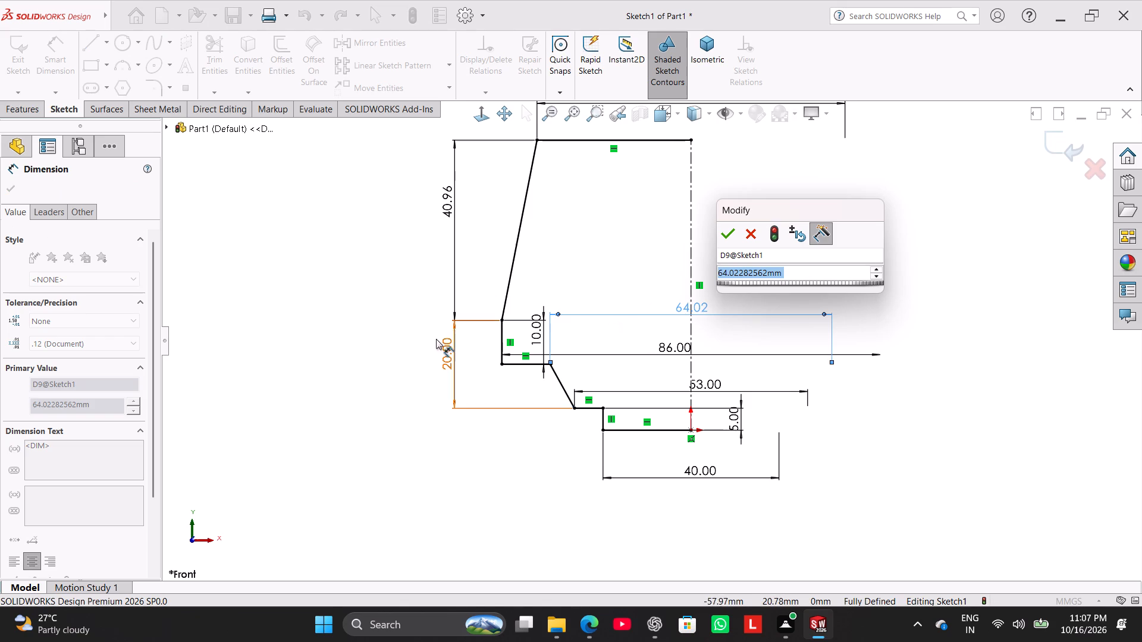
click(735, 231)
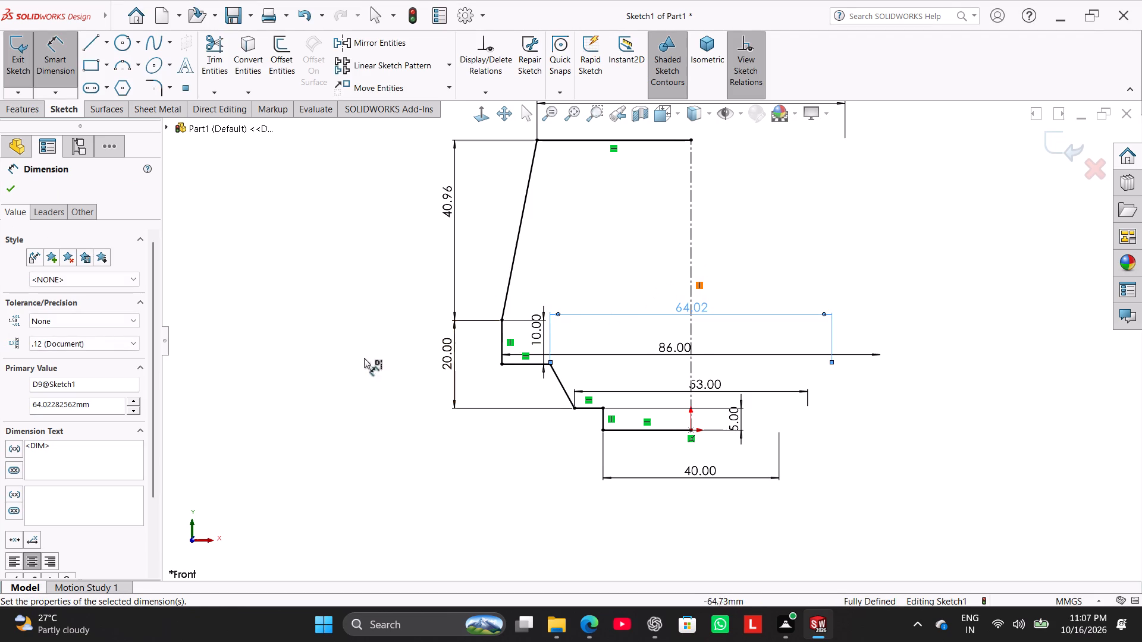
right_click(301, 344)
click(343, 383)
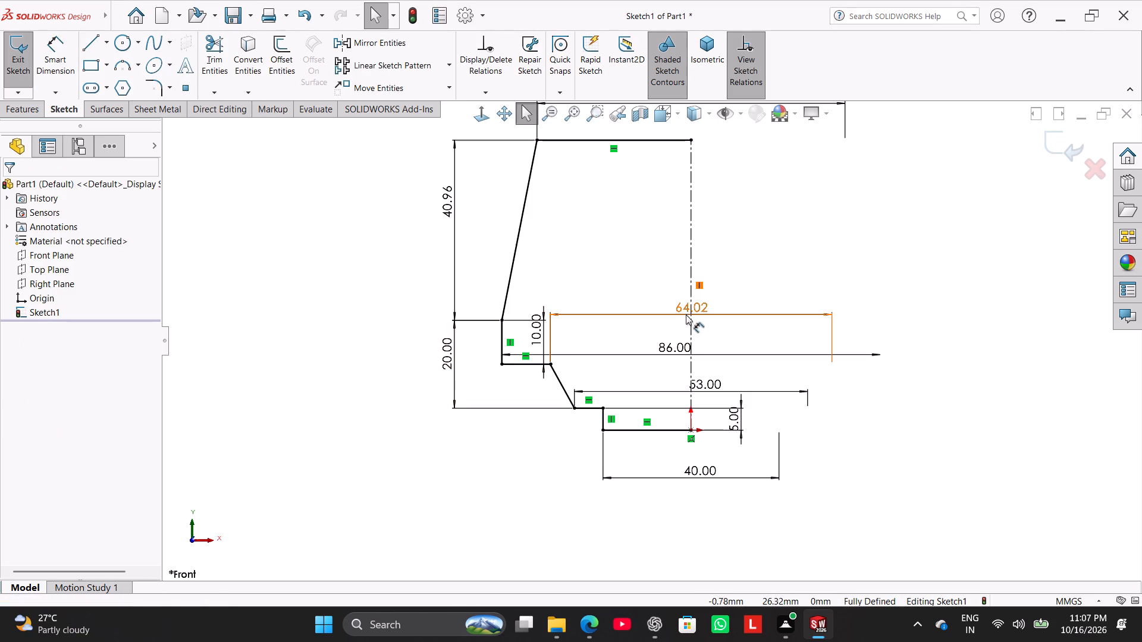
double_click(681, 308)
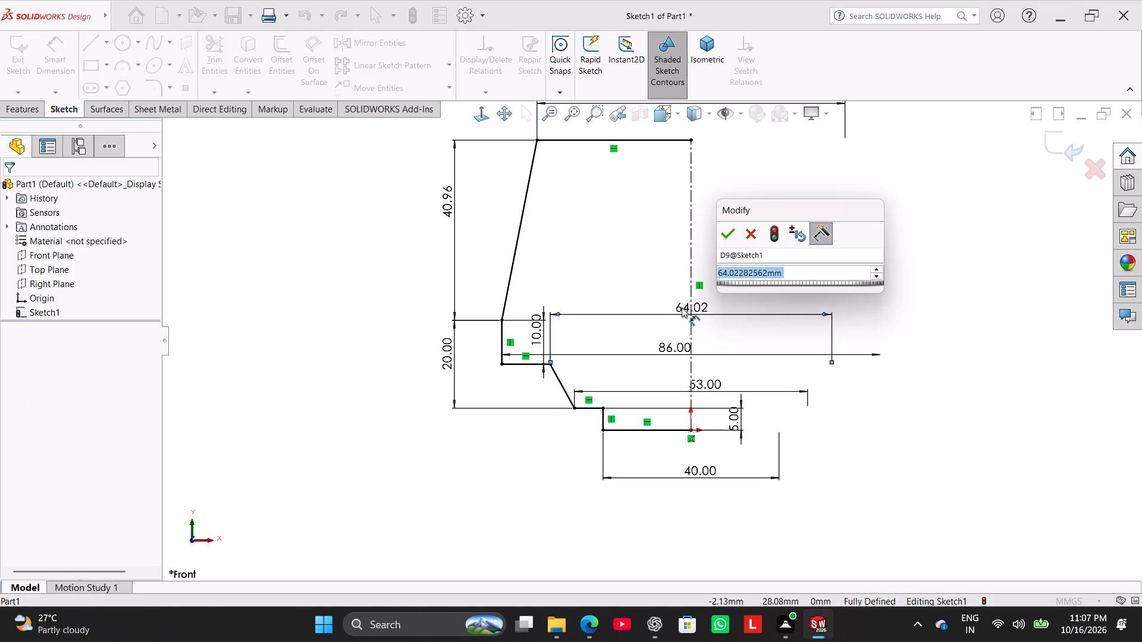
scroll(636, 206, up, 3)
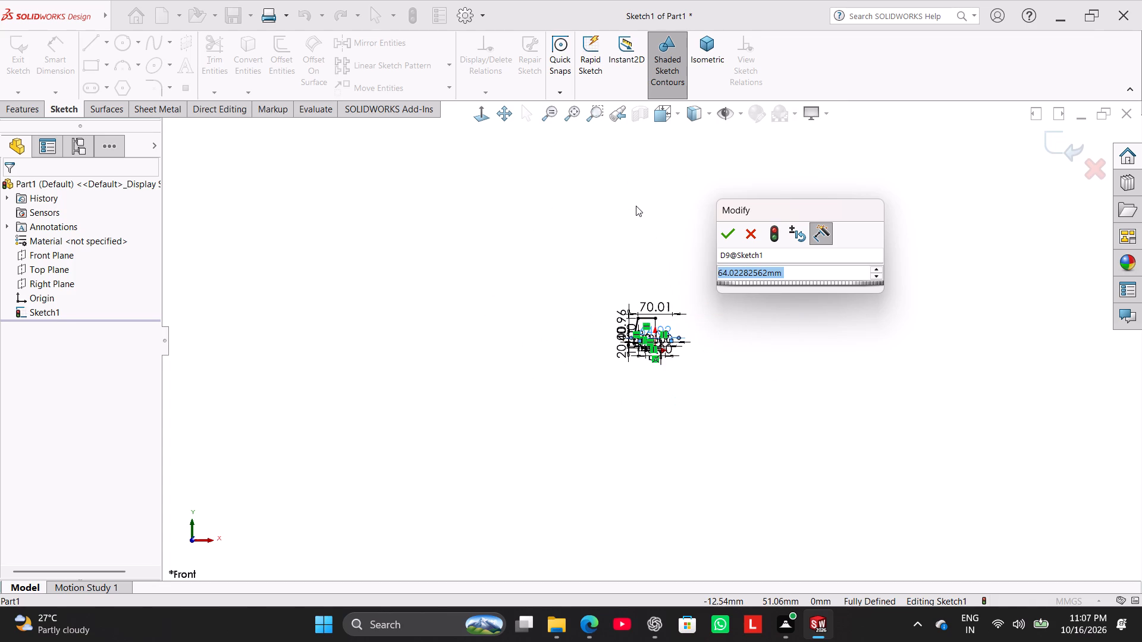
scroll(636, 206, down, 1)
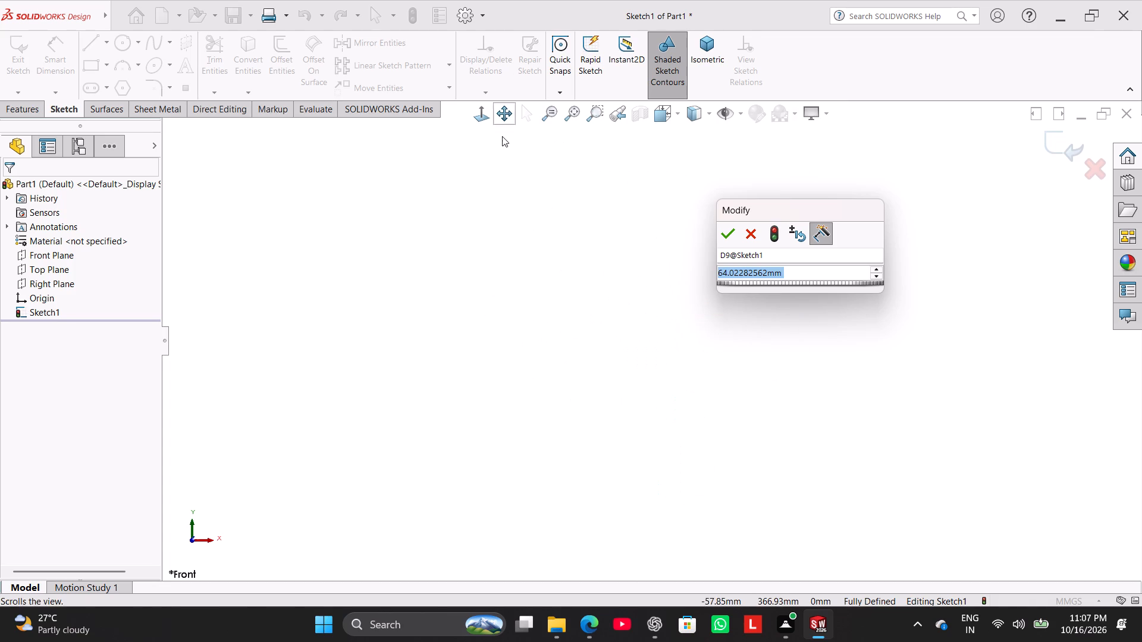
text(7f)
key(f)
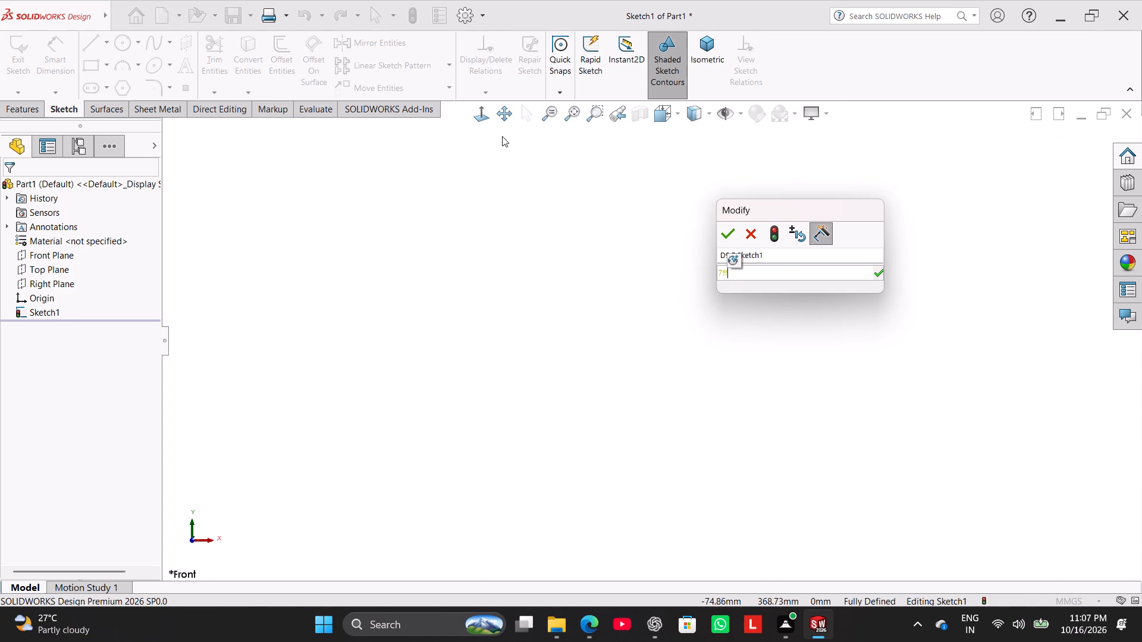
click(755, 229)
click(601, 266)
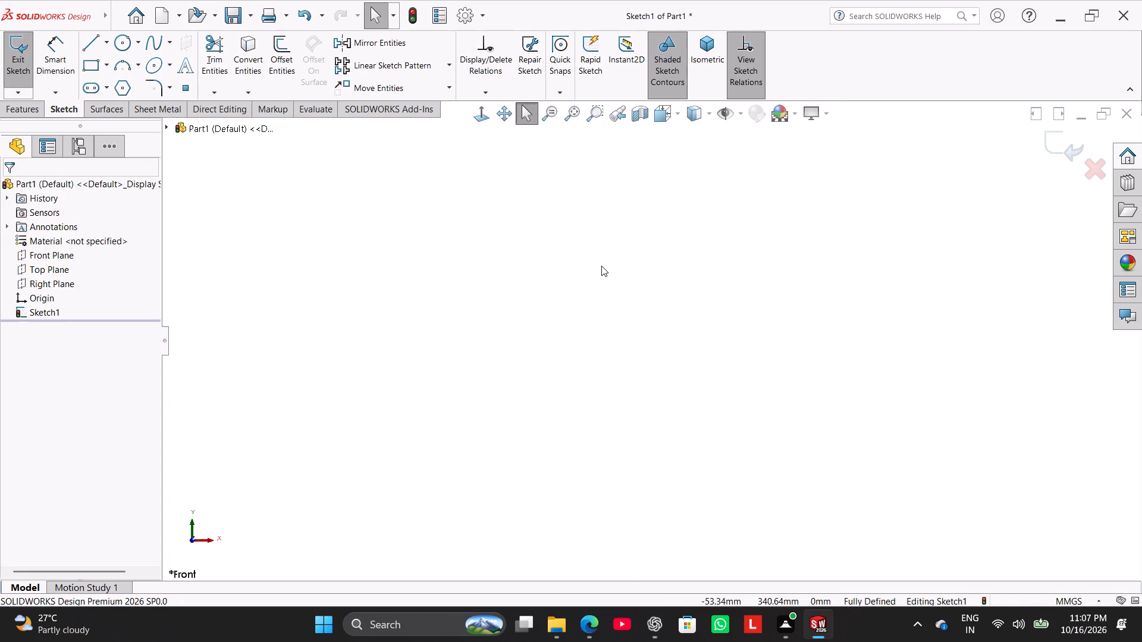
Set the doubled centerline distance of the lower slanted line's upper endpoint to 70 mm.
key(f)
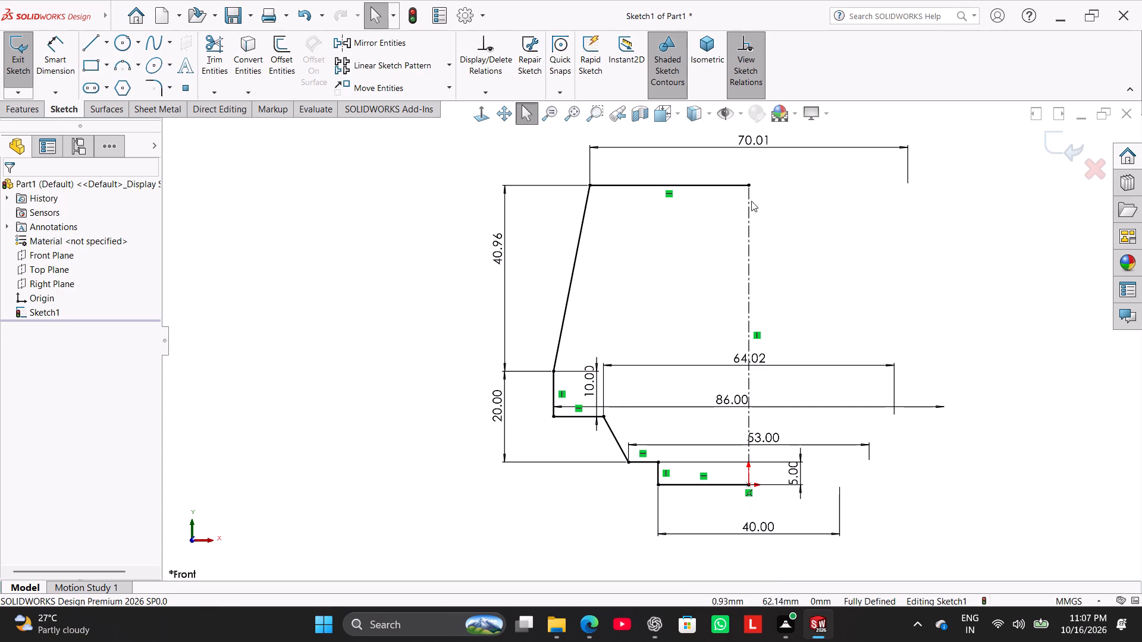
double_click(748, 361)
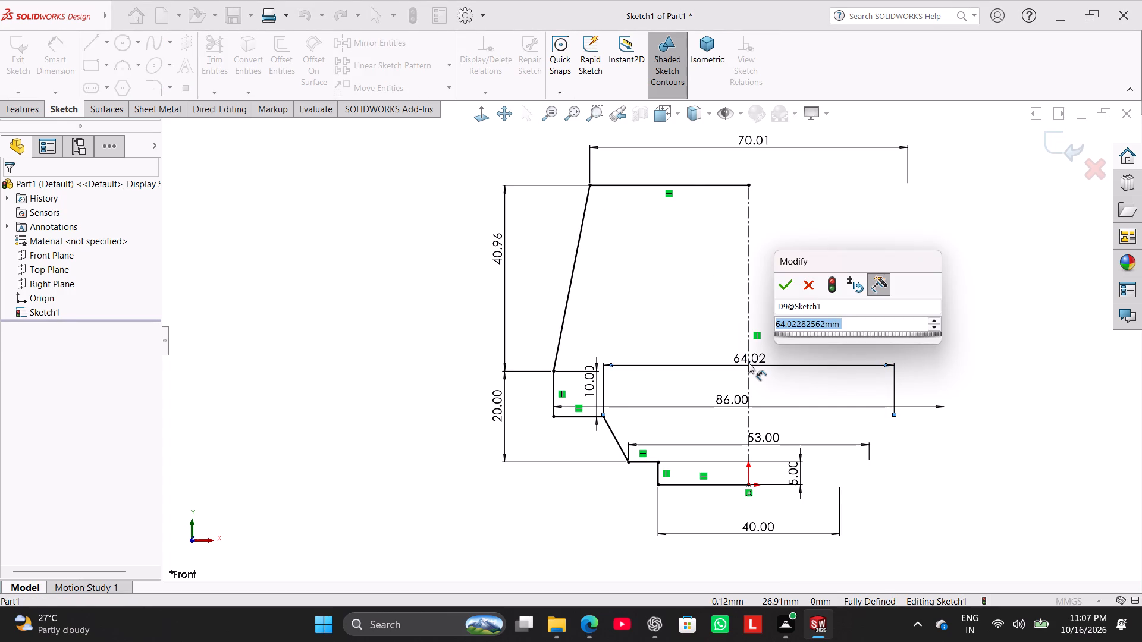
text(70)
key(Return)
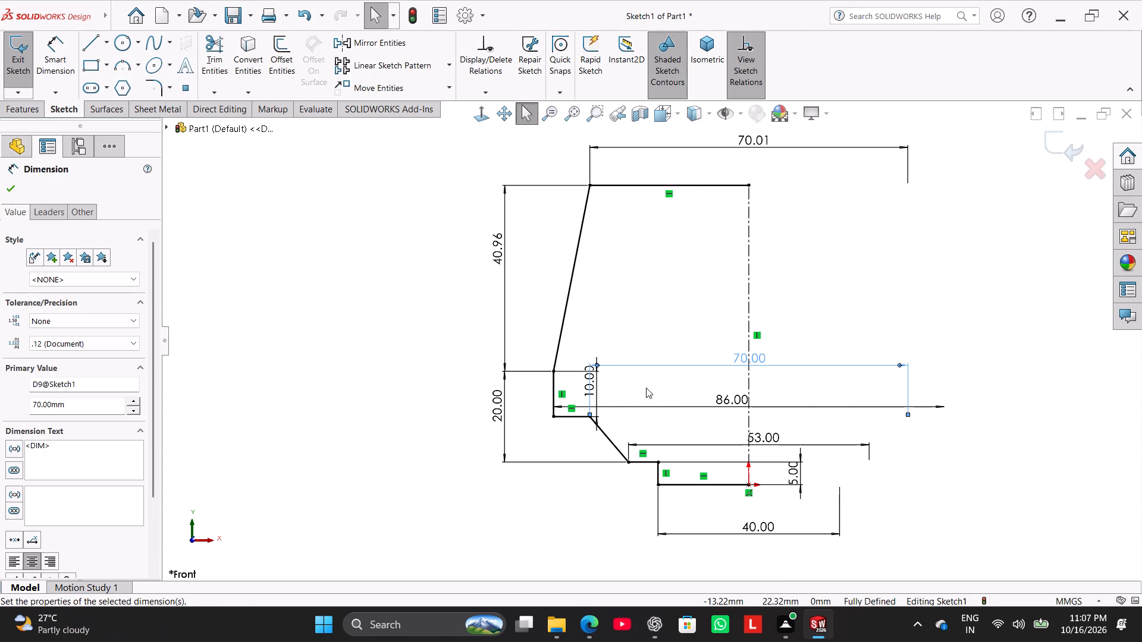
right_click(363, 386)
click(309, 380)
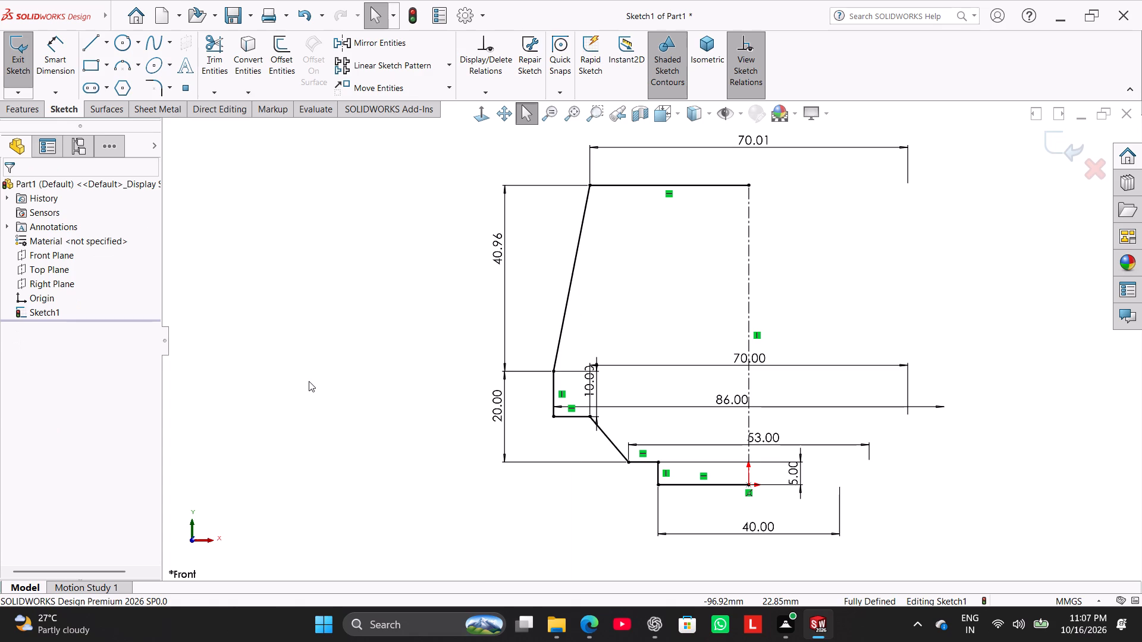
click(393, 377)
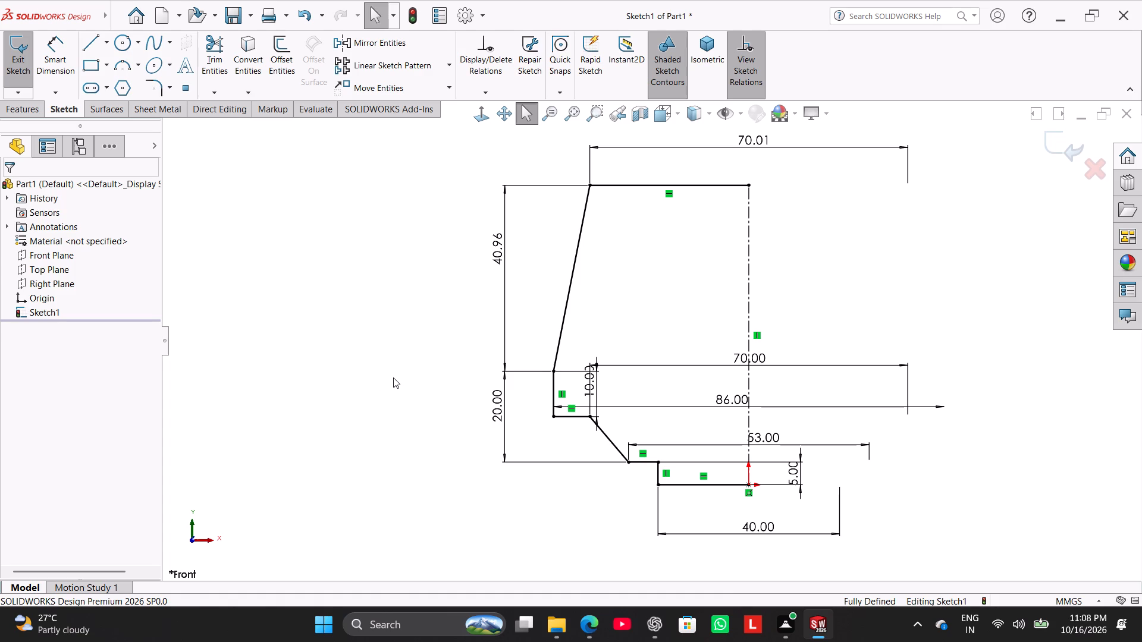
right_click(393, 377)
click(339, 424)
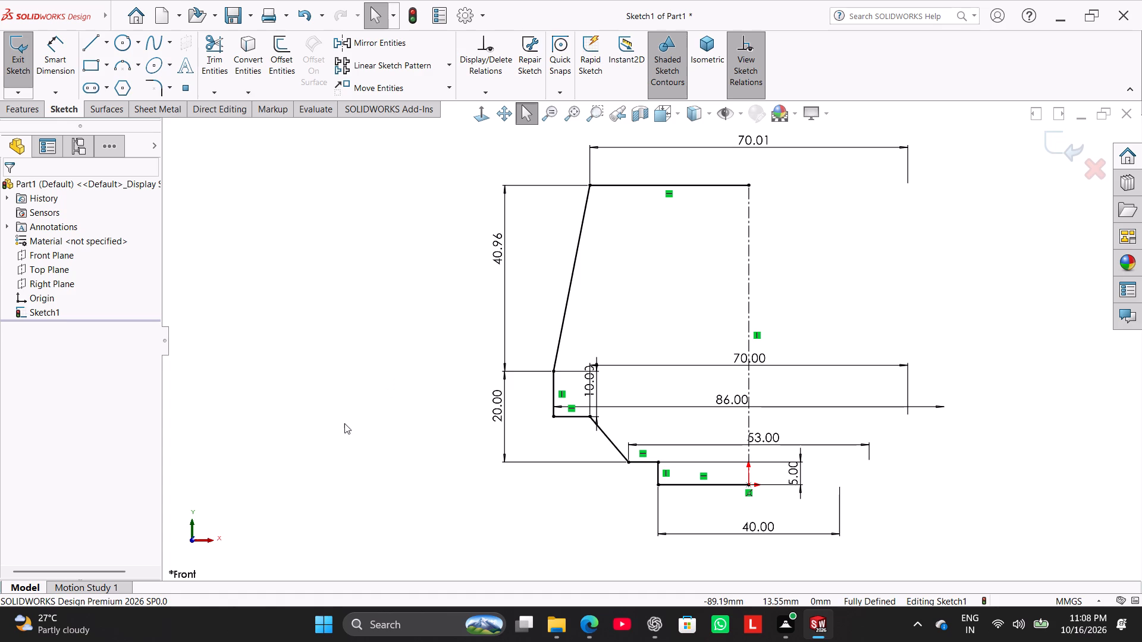
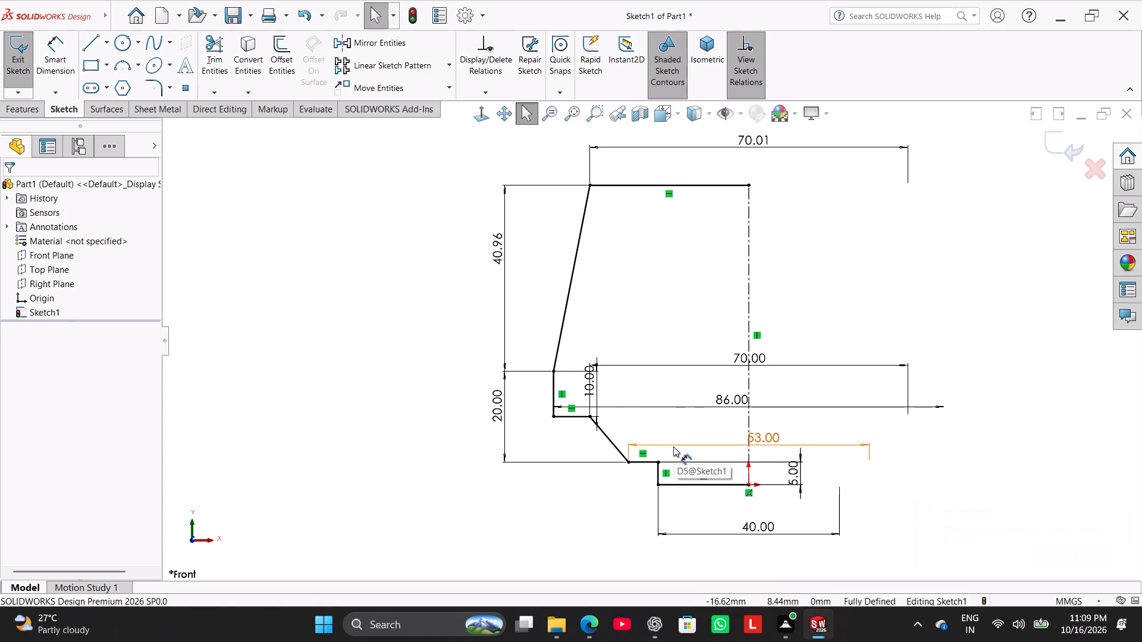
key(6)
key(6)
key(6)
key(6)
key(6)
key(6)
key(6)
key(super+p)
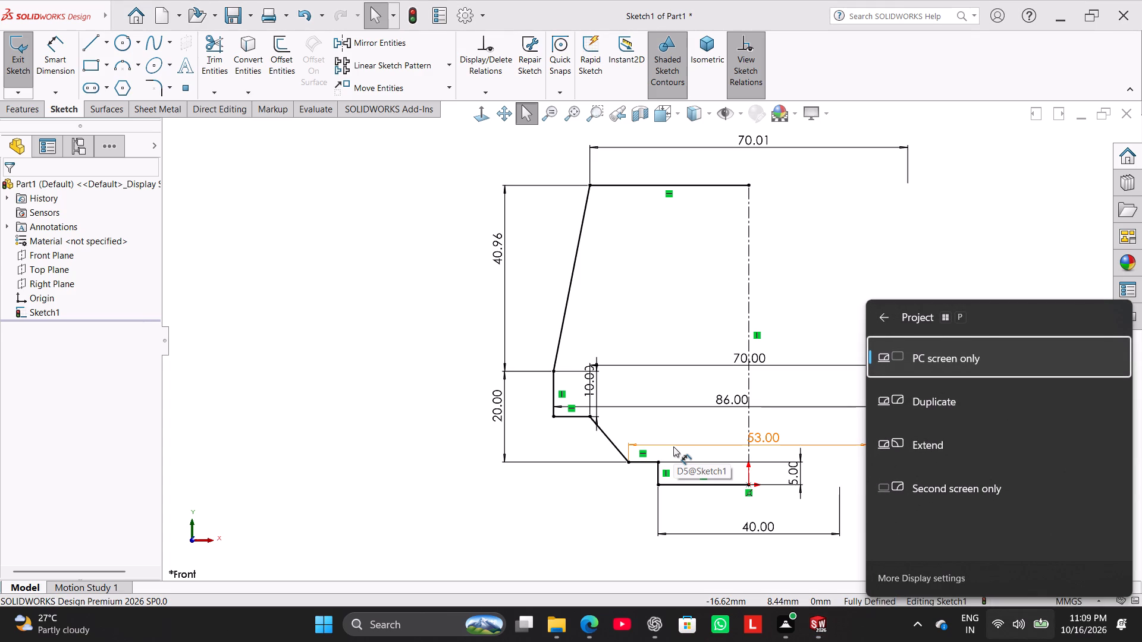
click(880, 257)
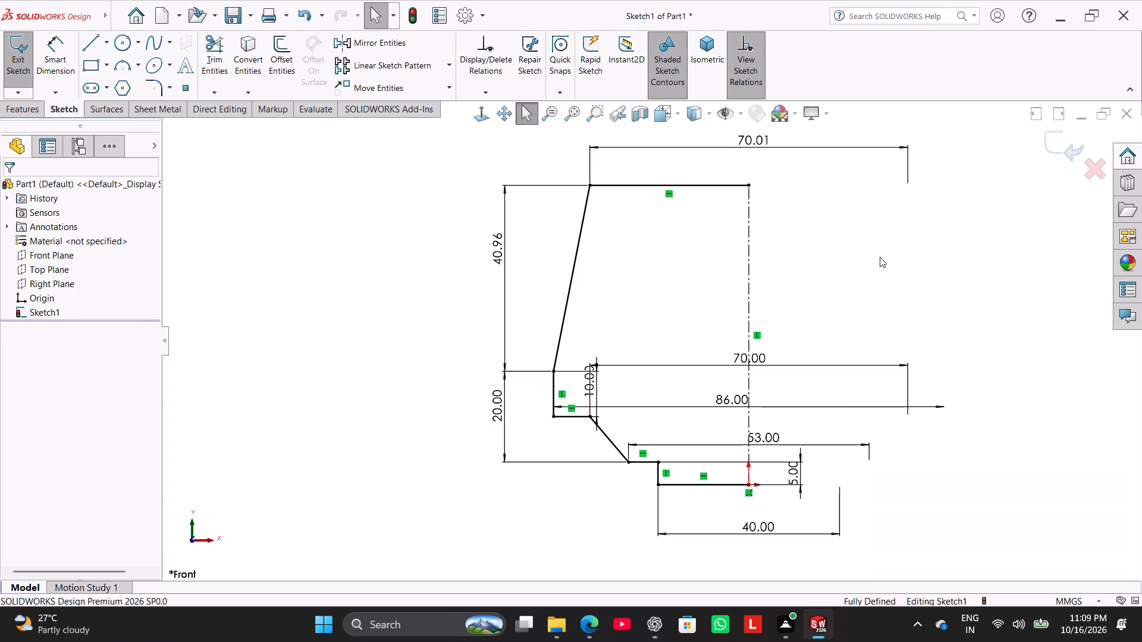
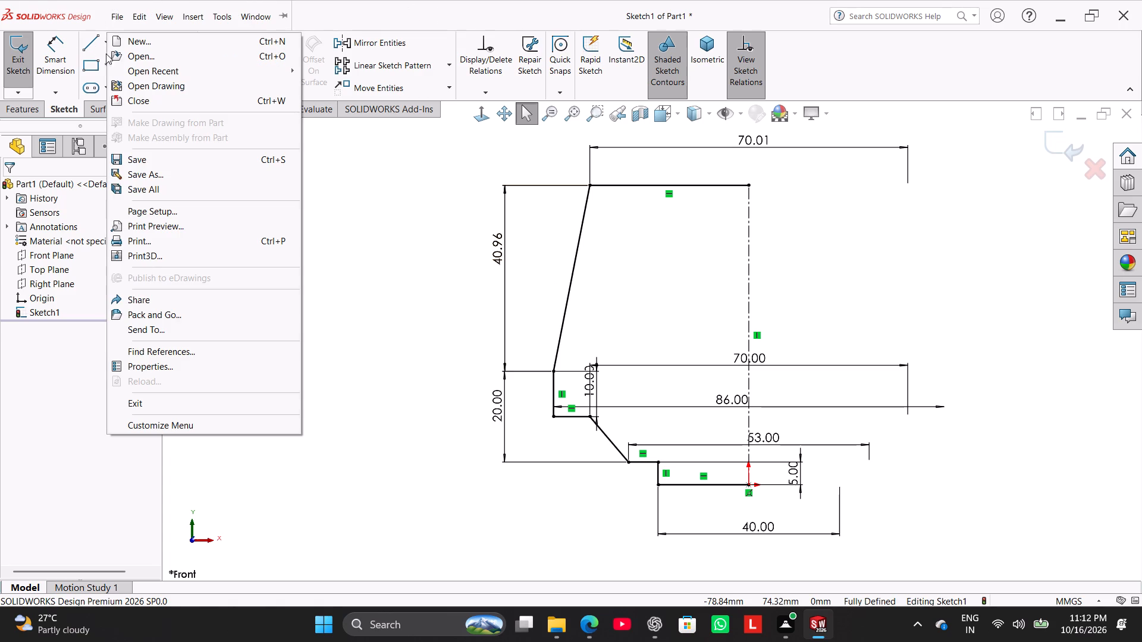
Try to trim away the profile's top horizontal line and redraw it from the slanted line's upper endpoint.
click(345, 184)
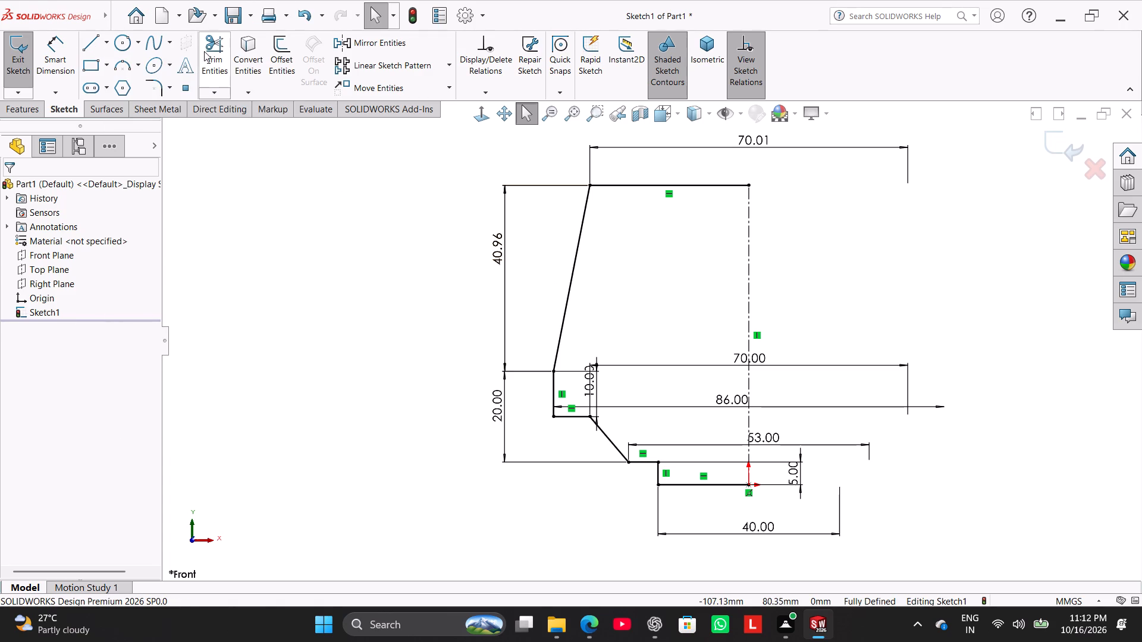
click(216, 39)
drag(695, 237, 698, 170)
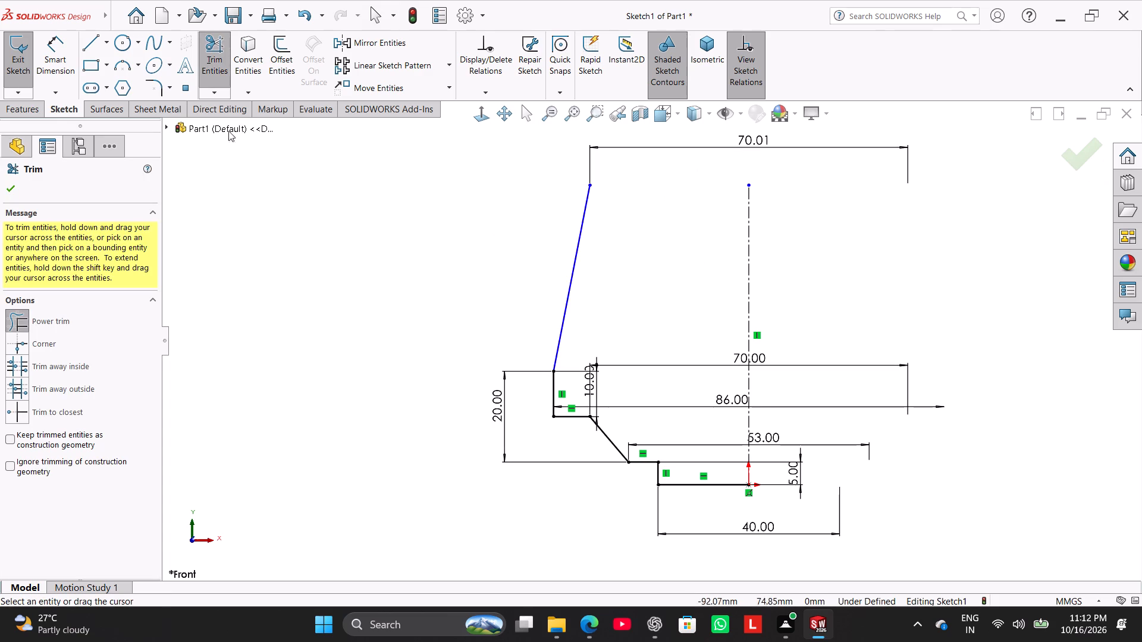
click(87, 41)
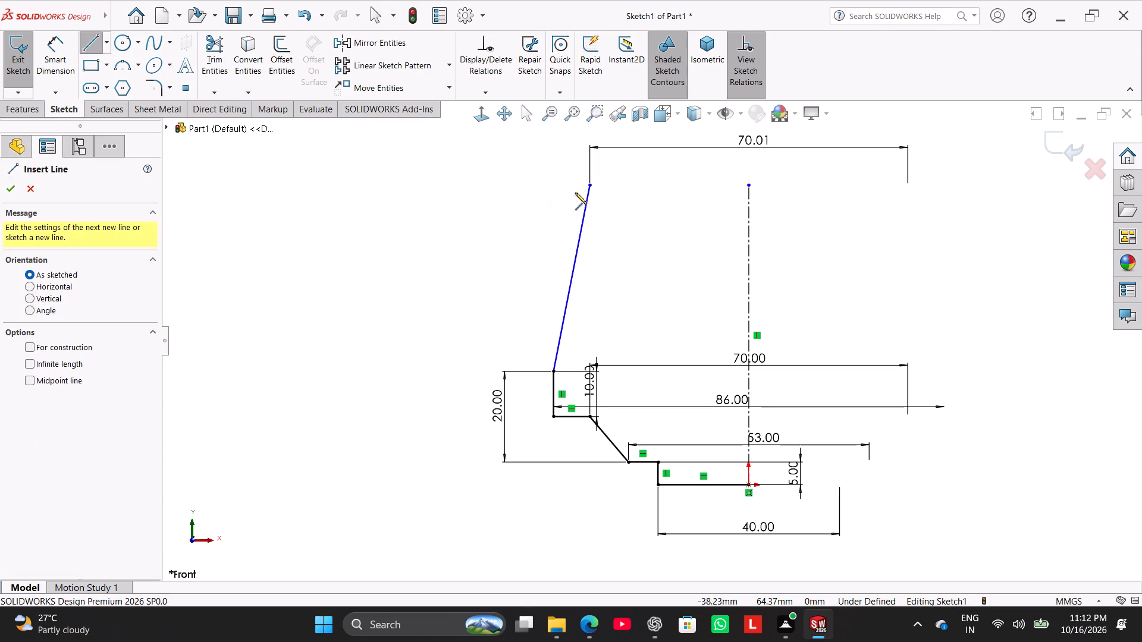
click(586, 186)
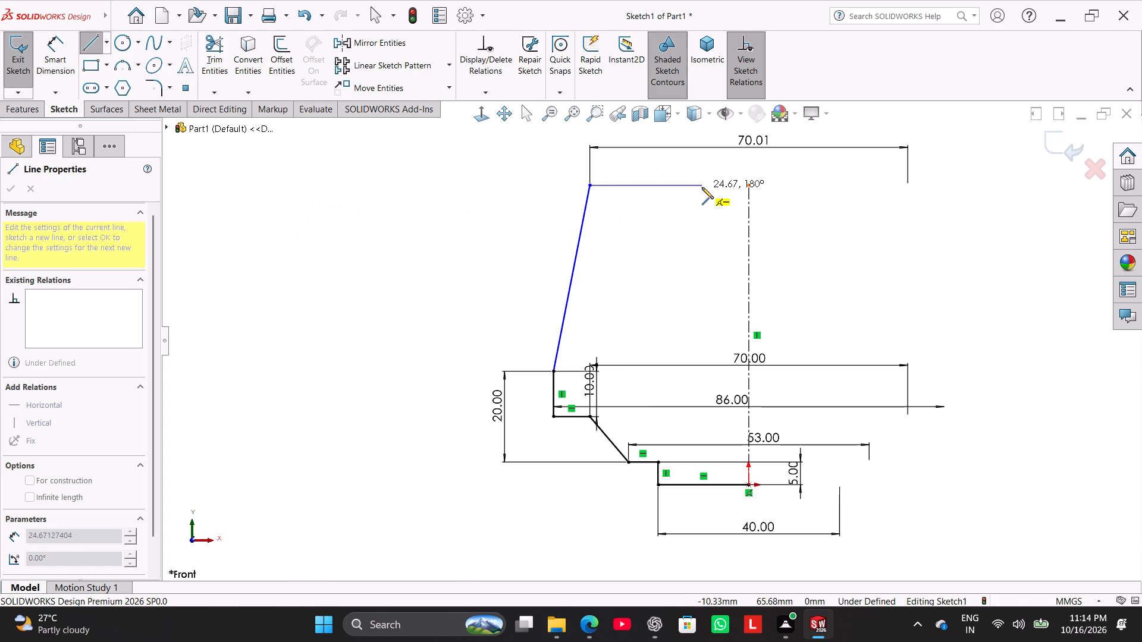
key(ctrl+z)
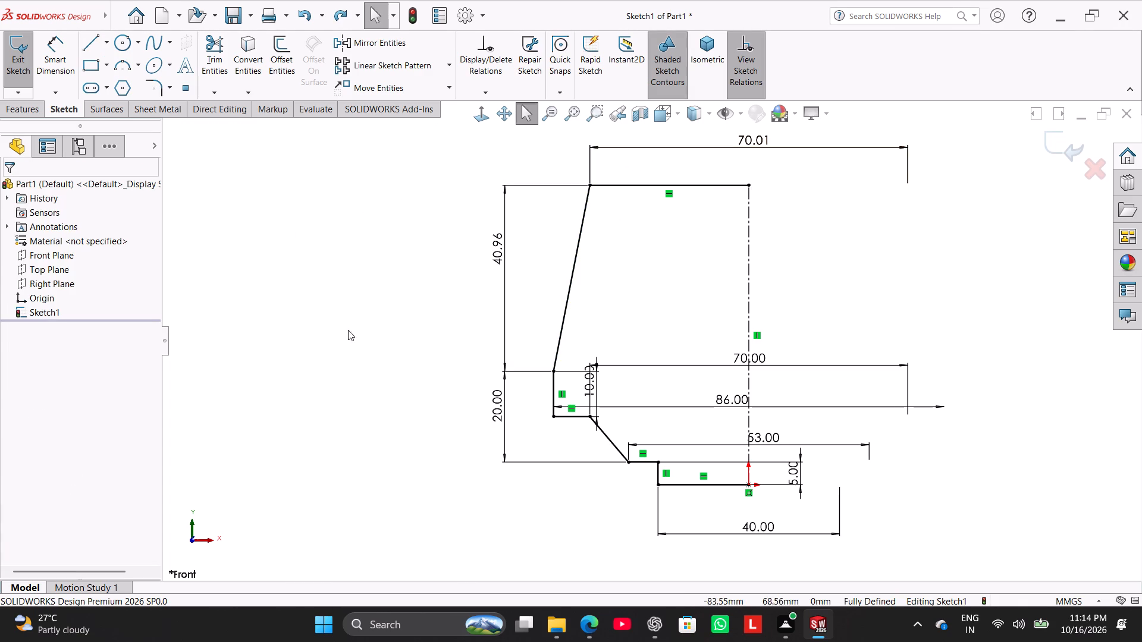
Revolve the half-profile 360 degrees about the vertical centerline as a solid boss, letting the open sketch close automatically.
click(37, 106)
click(61, 71)
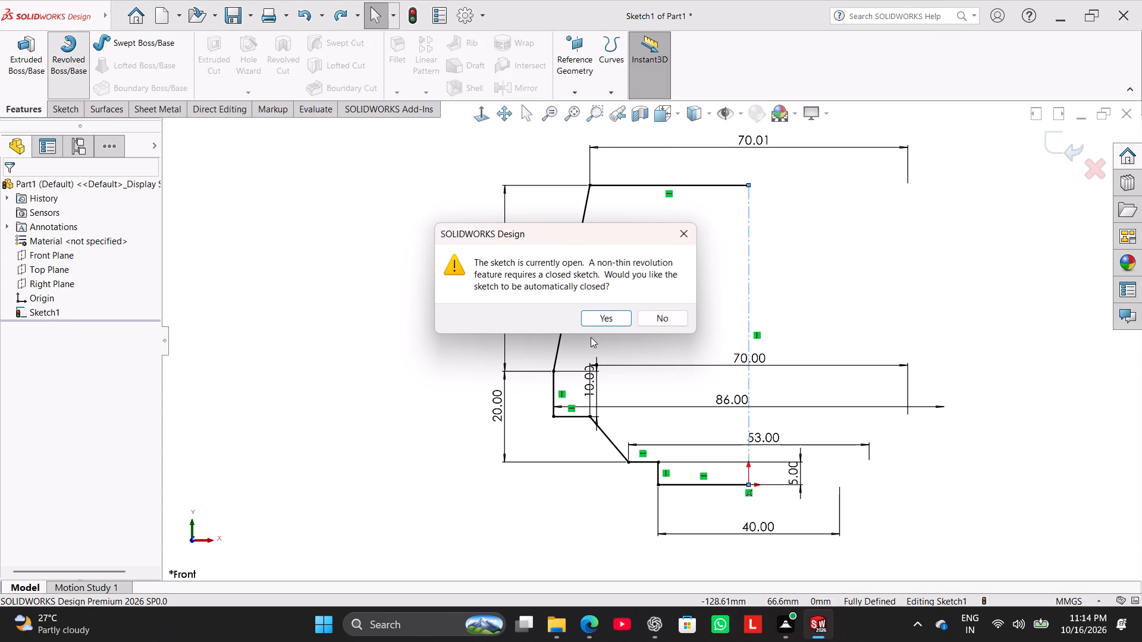
click(600, 316)
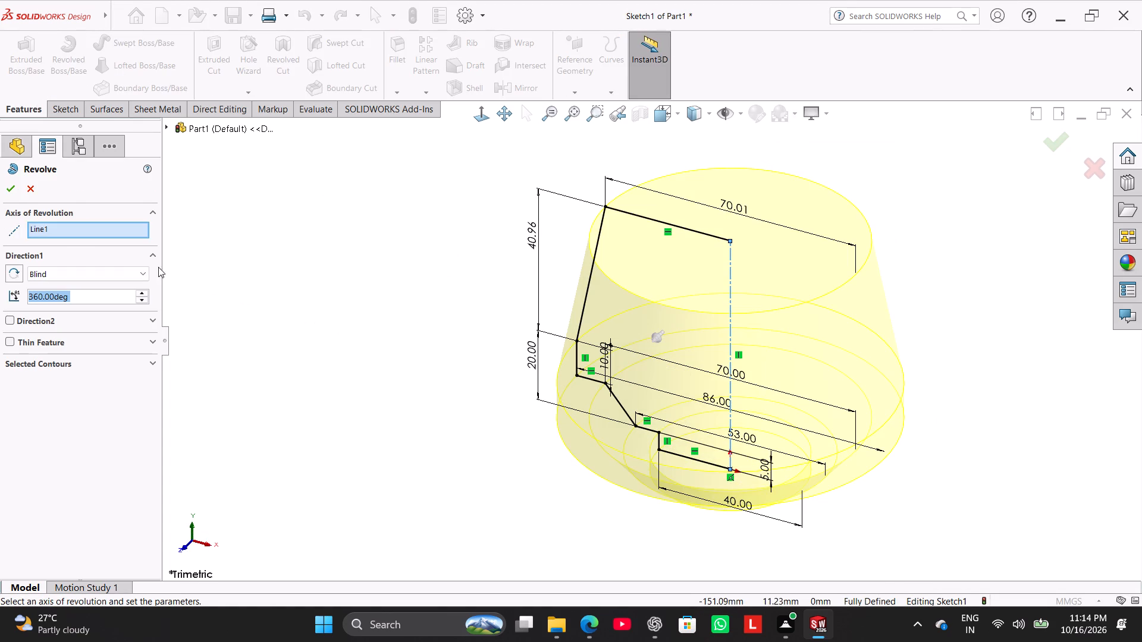
click(7, 181)
click(419, 230)
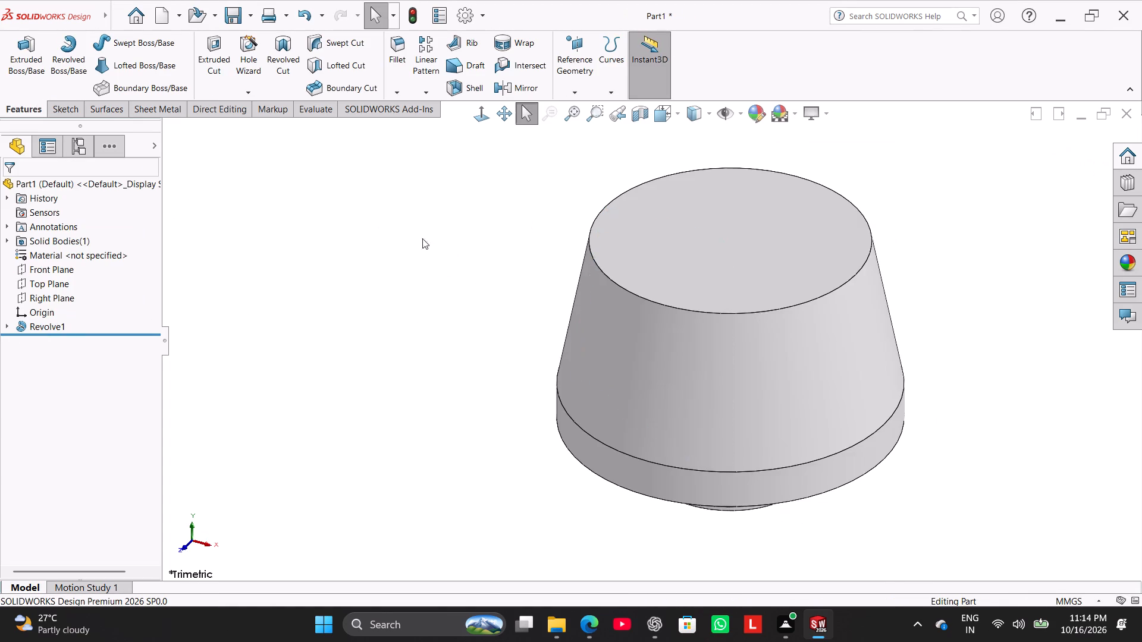
Examine the revolved body from the side, from below and from above, checking the stepped underside and the taper.
middle_drag(505, 339, 509, 280)
middle_drag(529, 353, 542, 303)
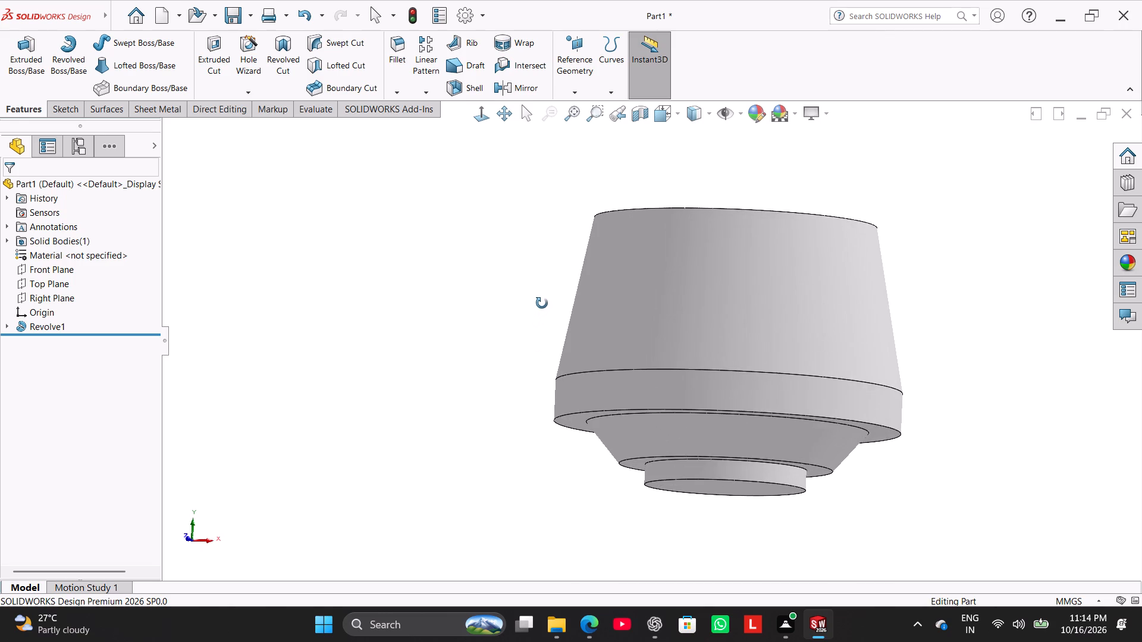
middle_drag(542, 303, 544, 336)
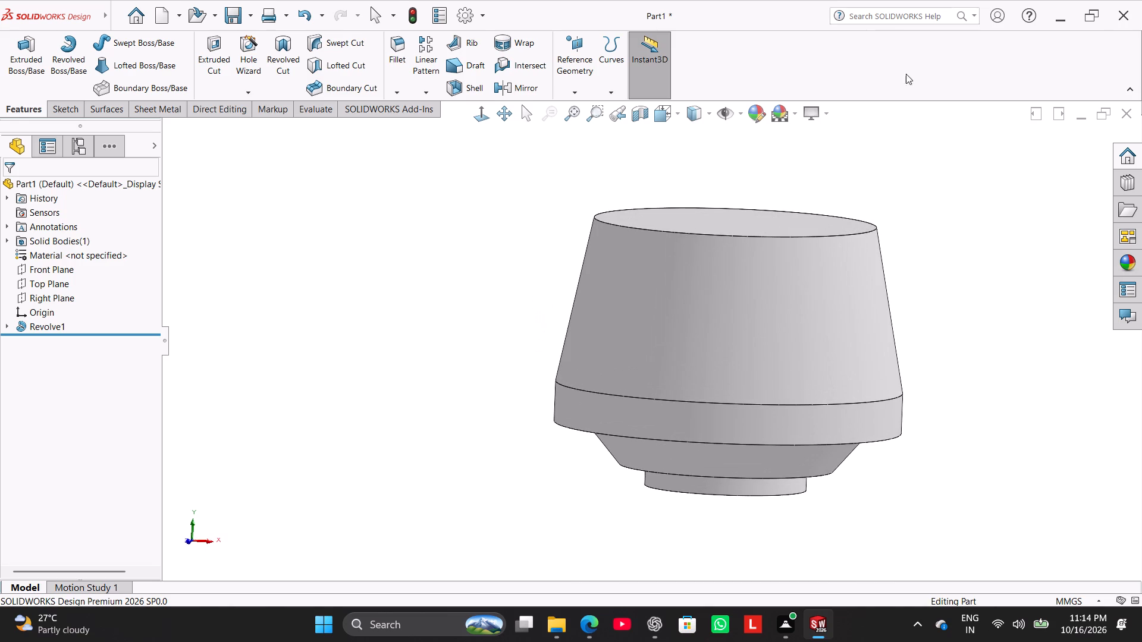
middle_drag(519, 319, 549, 235)
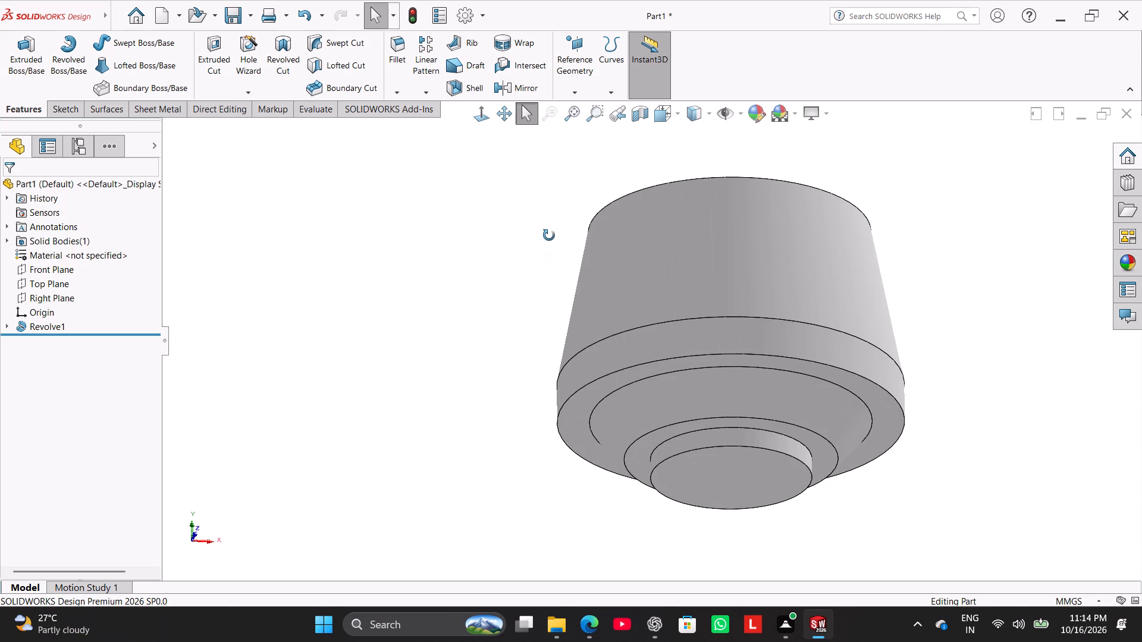
middle_drag(549, 235, 544, 288)
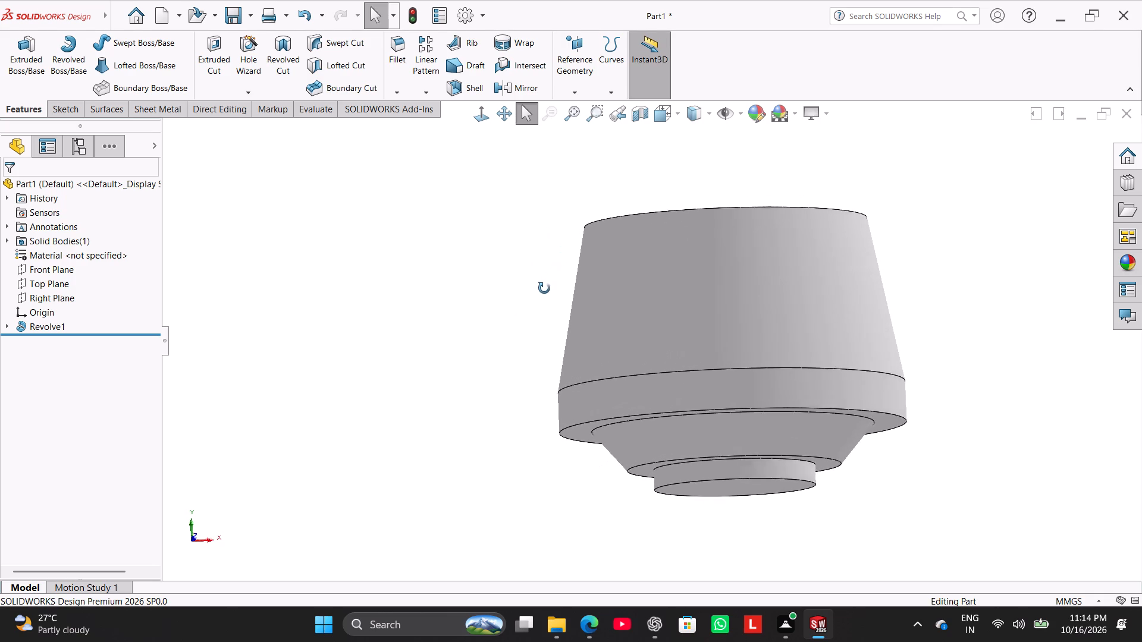
middle_drag(544, 288, 521, 313)
middle_drag(522, 300, 531, 264)
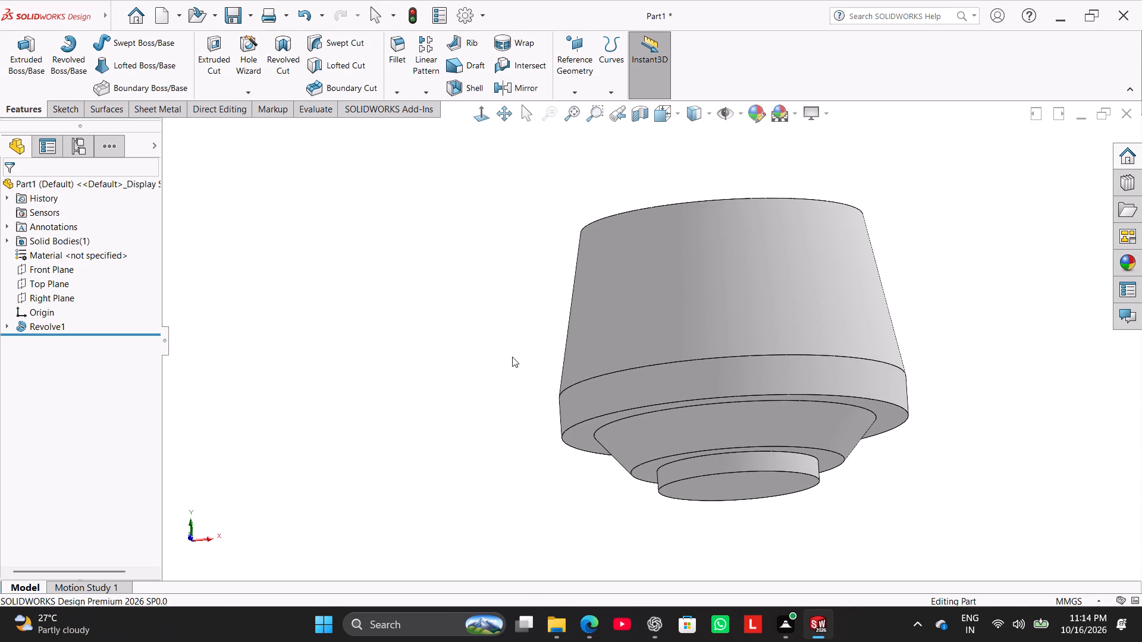
right_drag(512, 355, 562, 300)
middle_drag(488, 369, 510, 295)
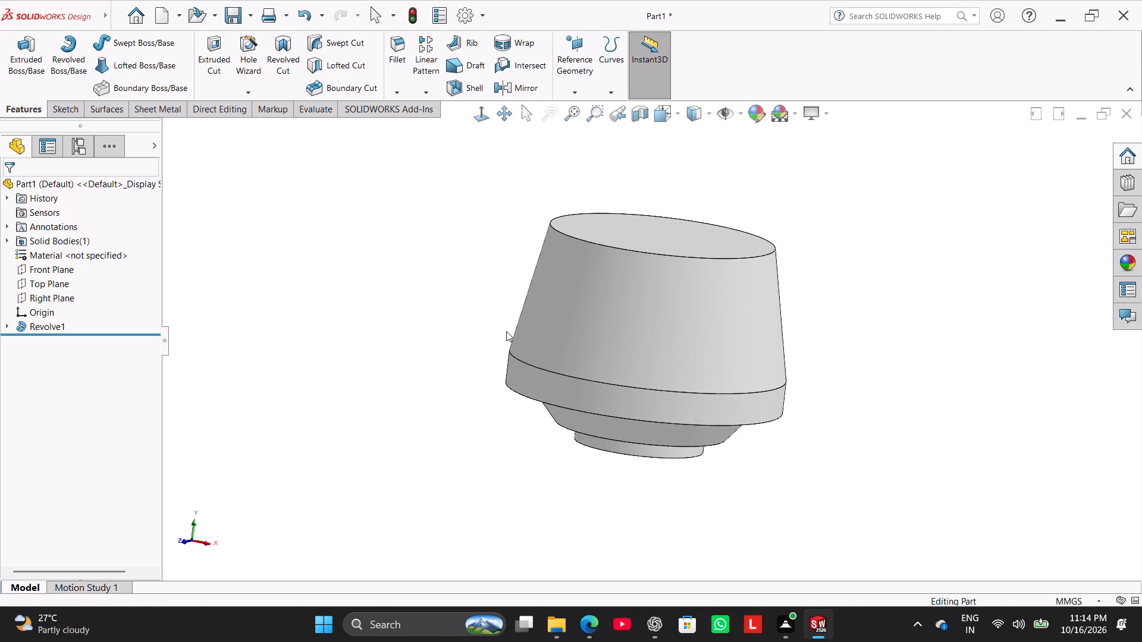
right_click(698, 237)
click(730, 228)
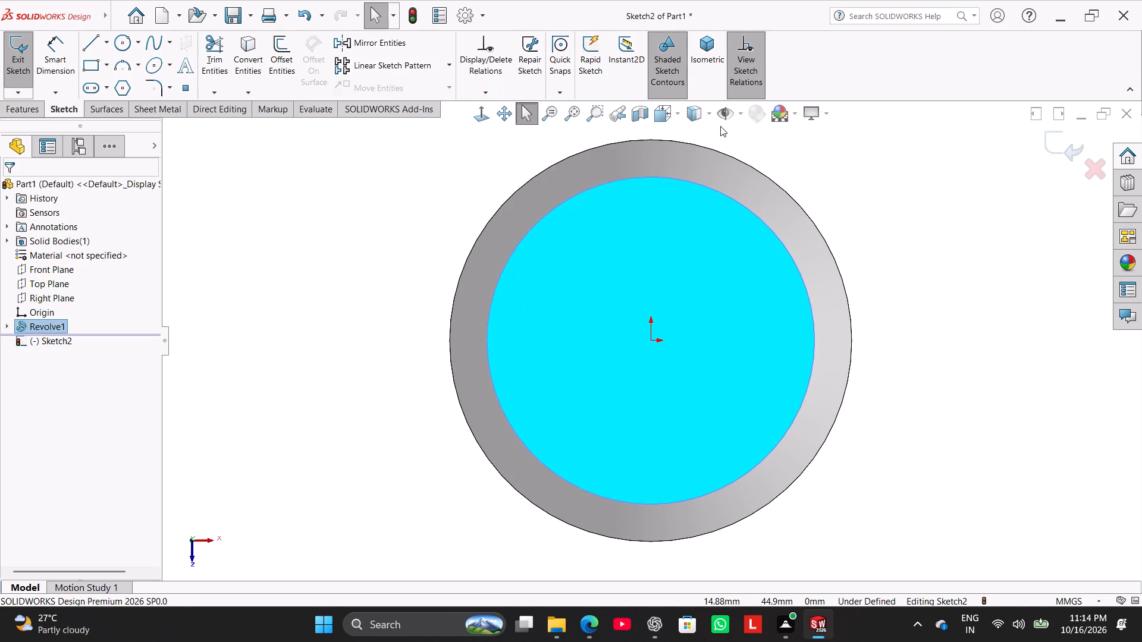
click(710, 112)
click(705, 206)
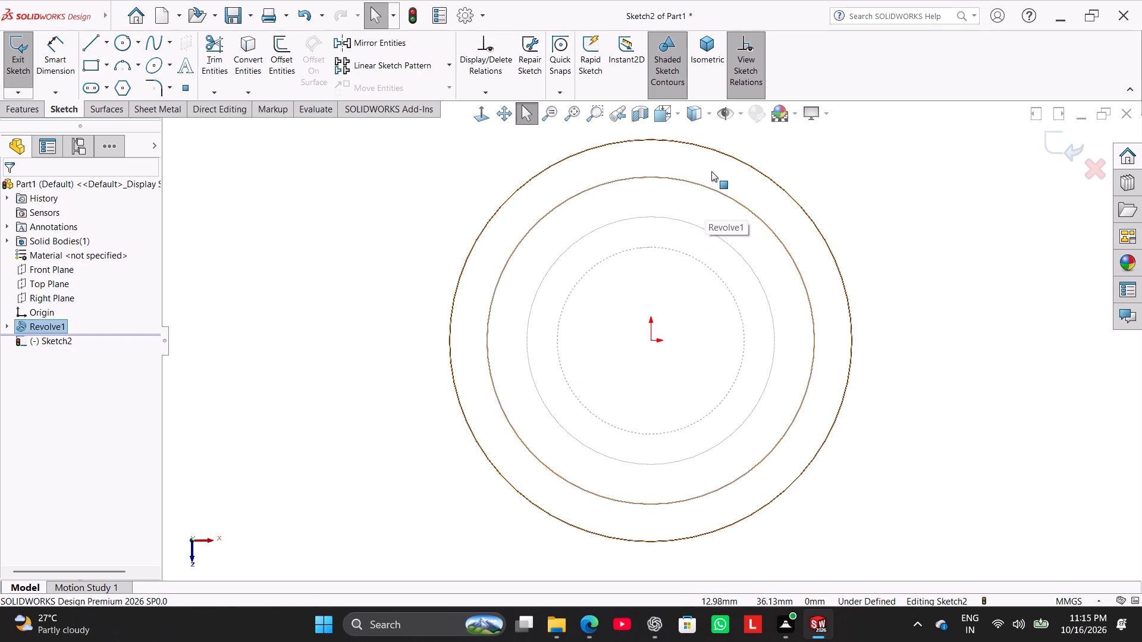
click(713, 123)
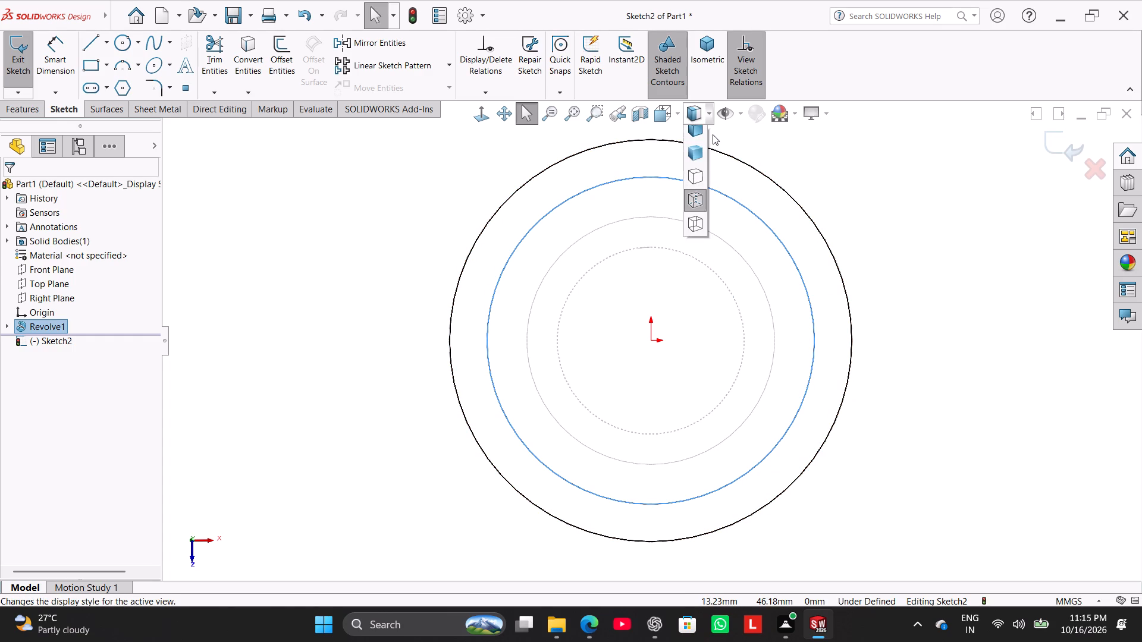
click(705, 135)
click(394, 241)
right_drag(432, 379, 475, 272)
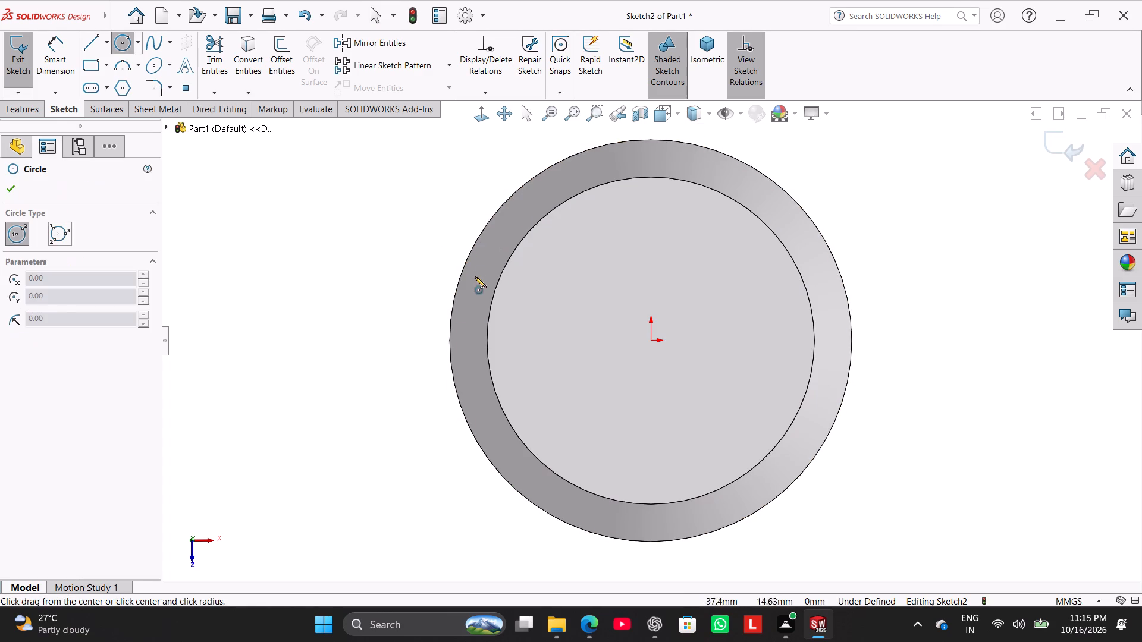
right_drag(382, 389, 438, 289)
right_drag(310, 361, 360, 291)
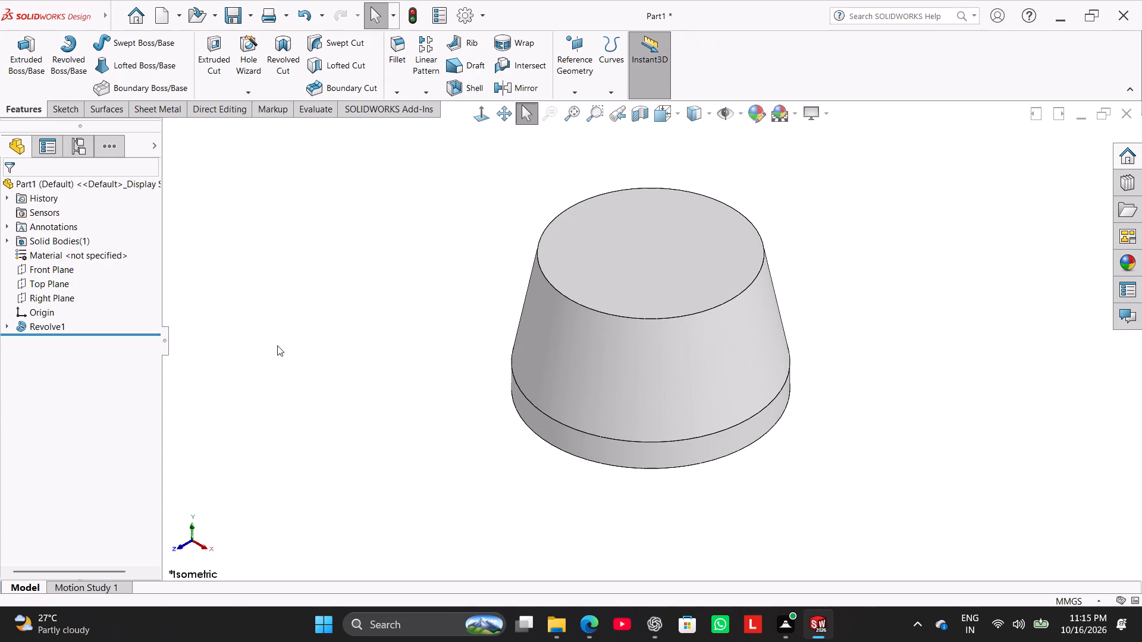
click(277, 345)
Open the revolve feature's profile sketch for editing.
middle_drag(360, 371, 397, 304)
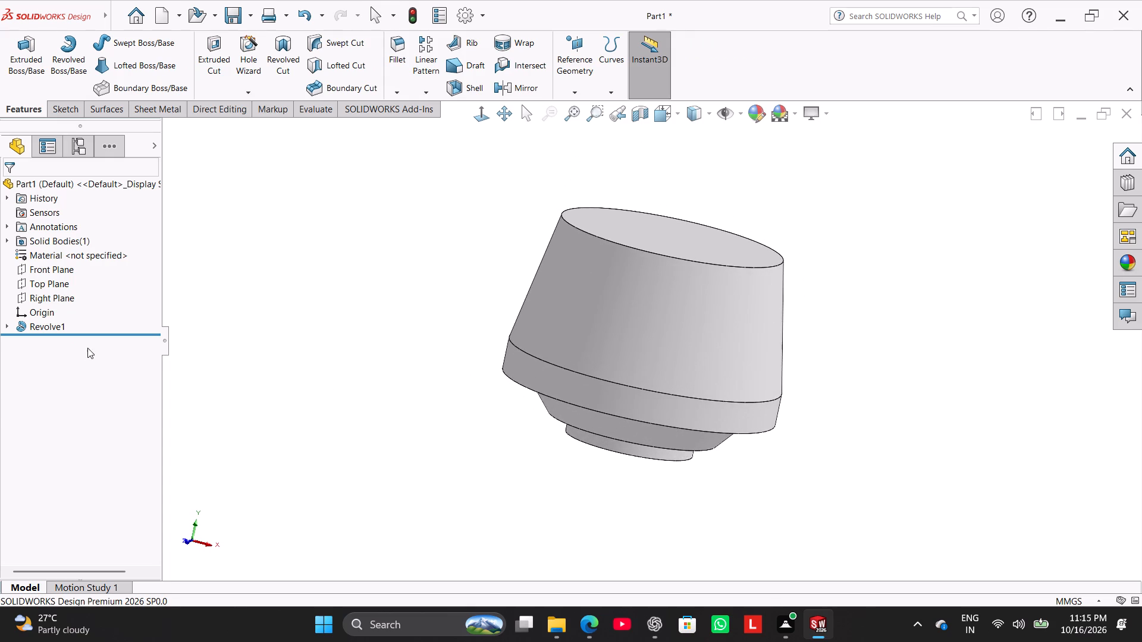
right_click(61, 325)
click(92, 289)
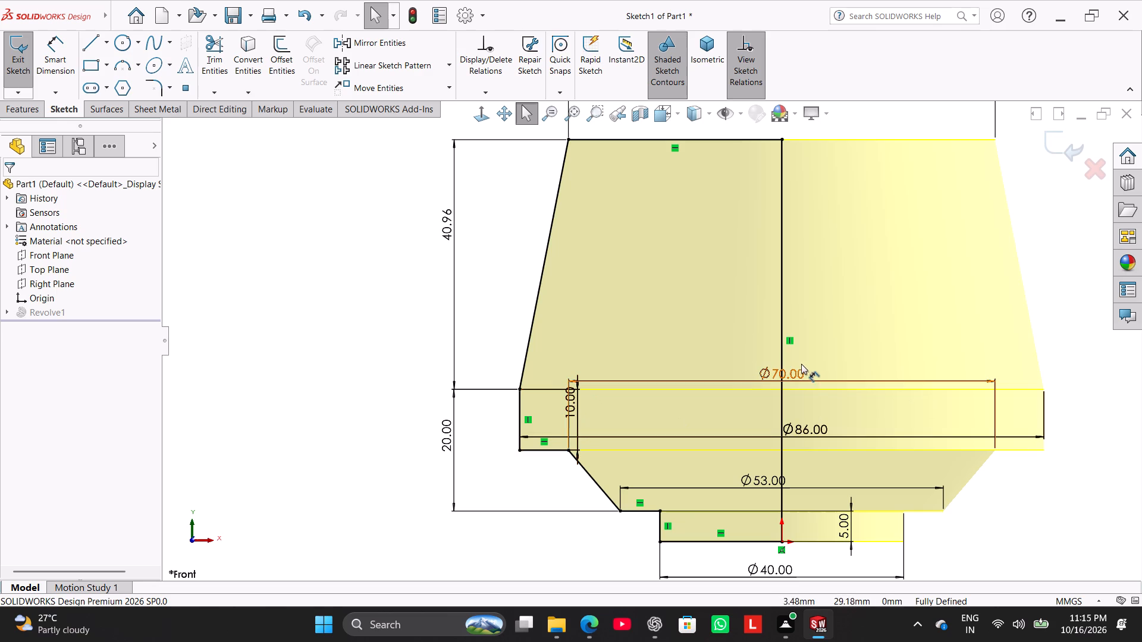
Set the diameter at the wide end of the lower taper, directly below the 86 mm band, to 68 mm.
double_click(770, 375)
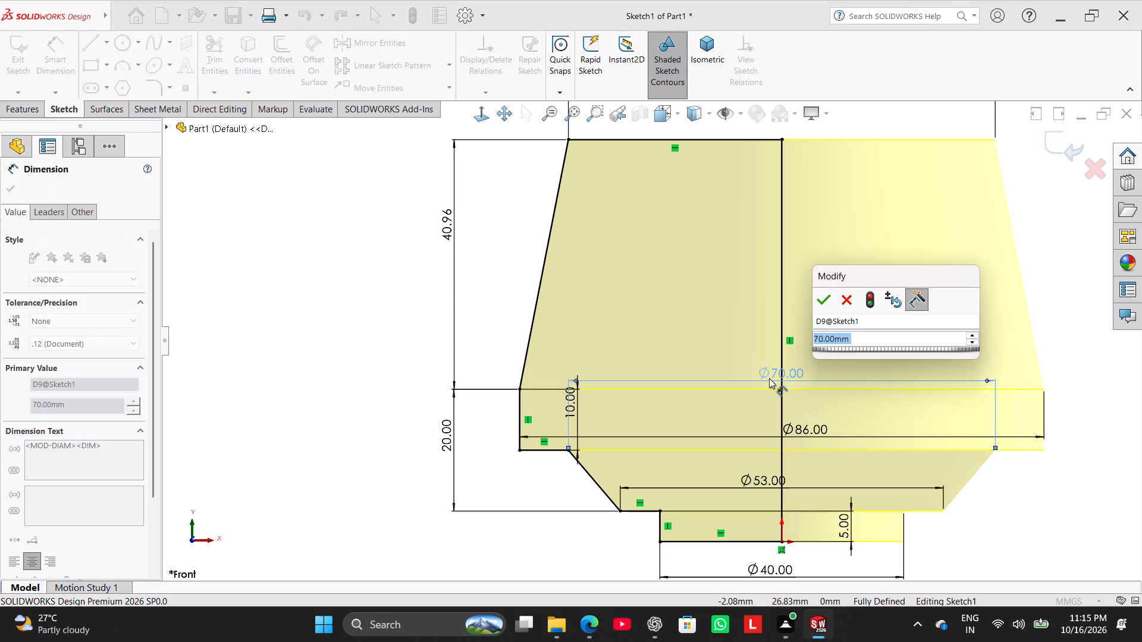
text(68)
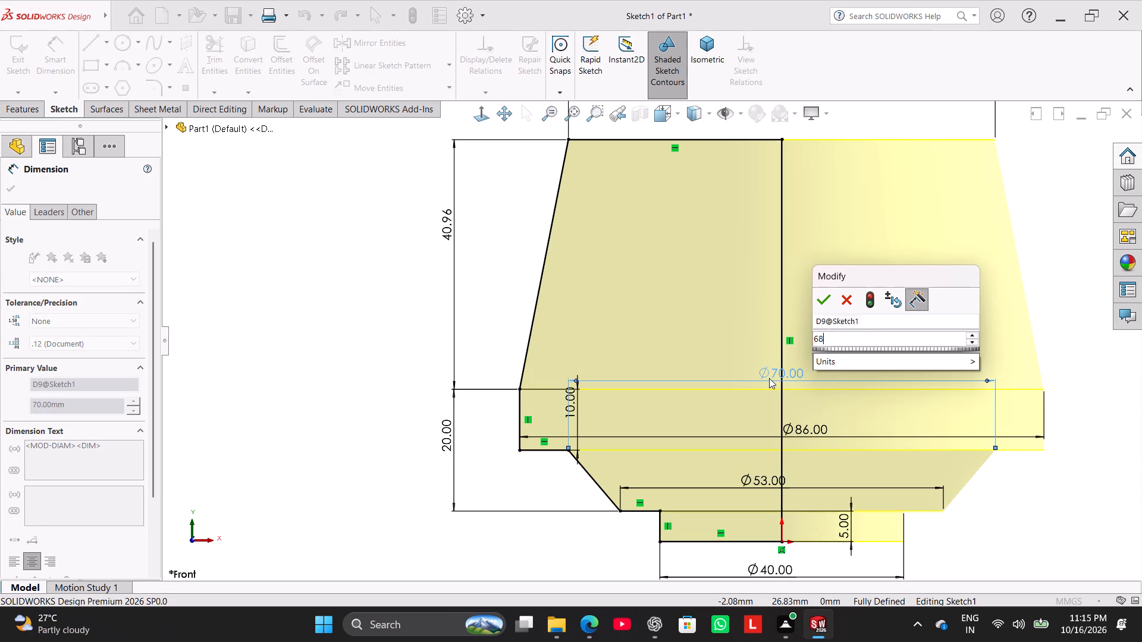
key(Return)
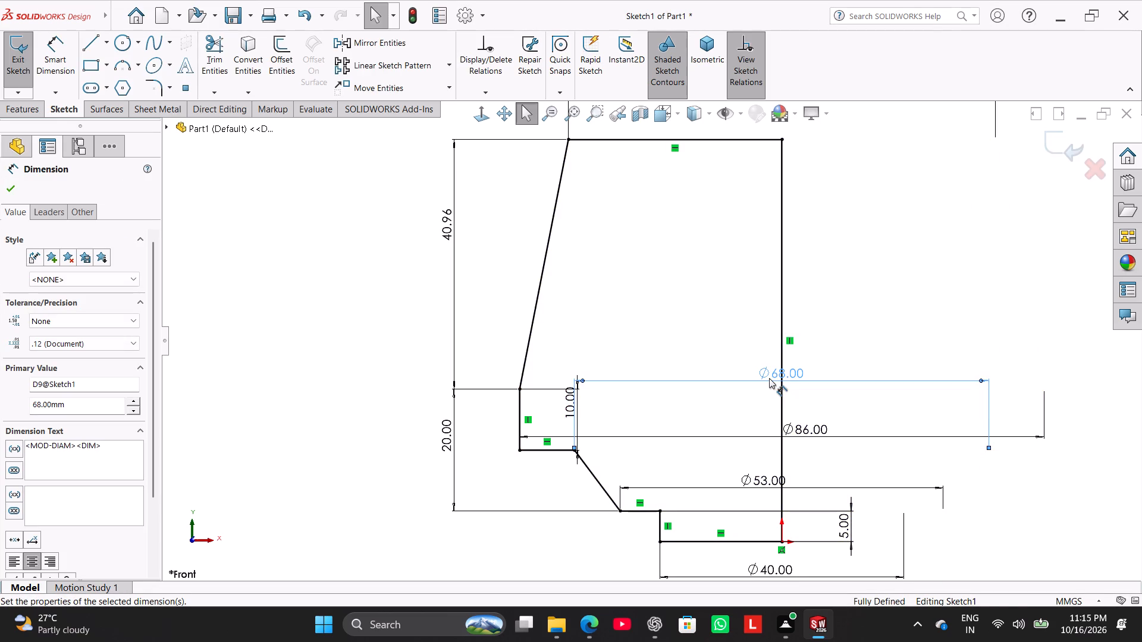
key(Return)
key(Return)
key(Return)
Set the diameter at the wide end of the lower taper, directly below the 86 mm band, to 65 mm.
text(65)
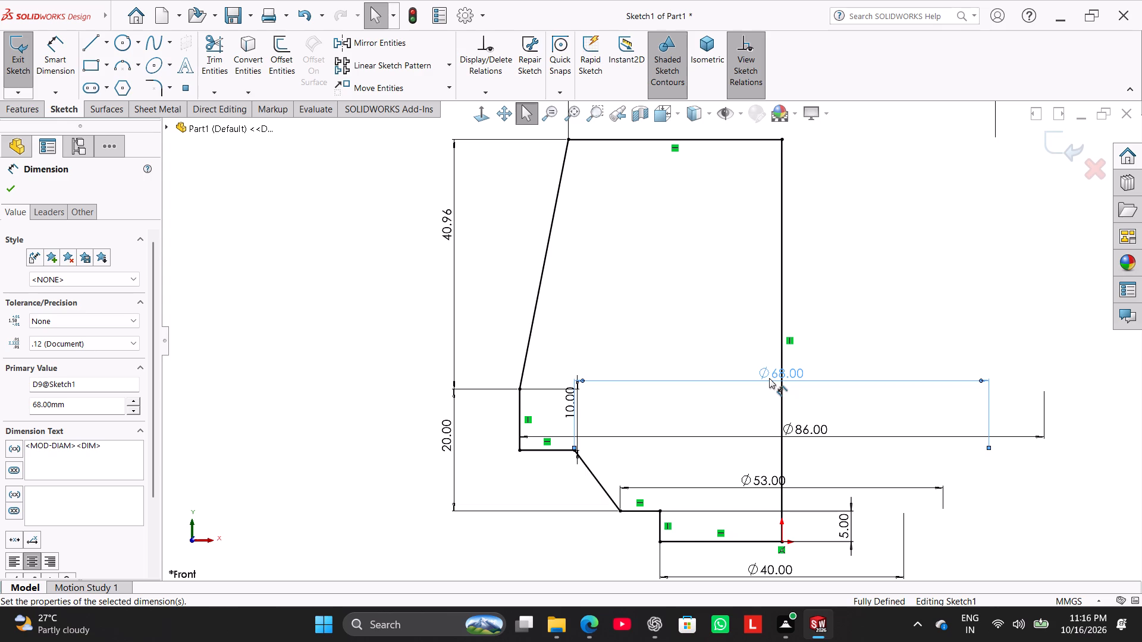
double_click(777, 367)
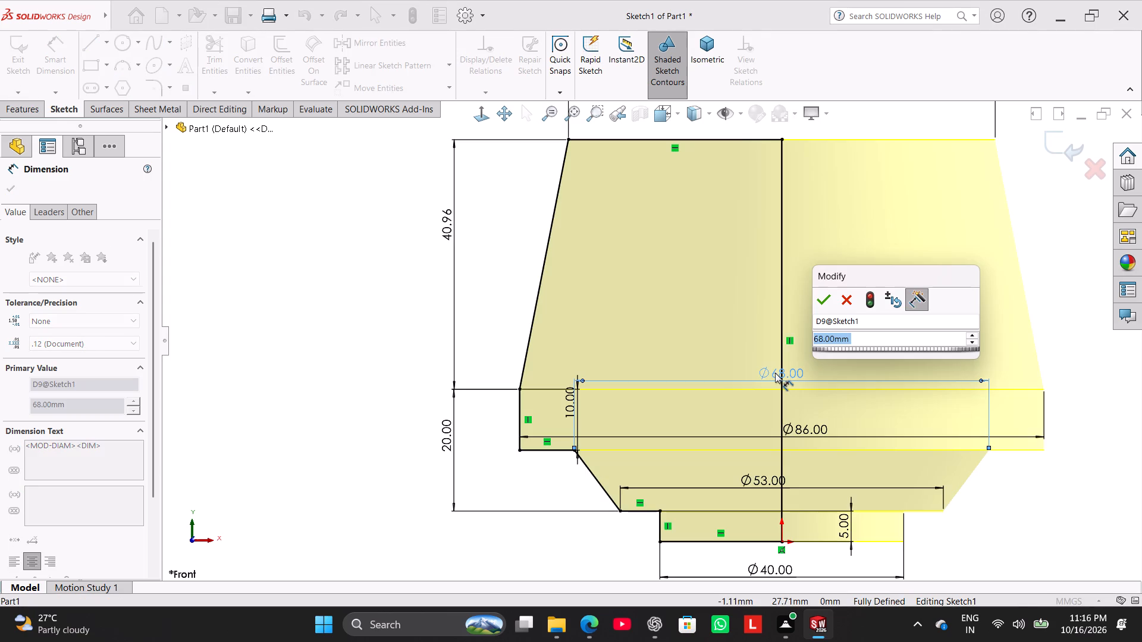
text(65)
key(Return)
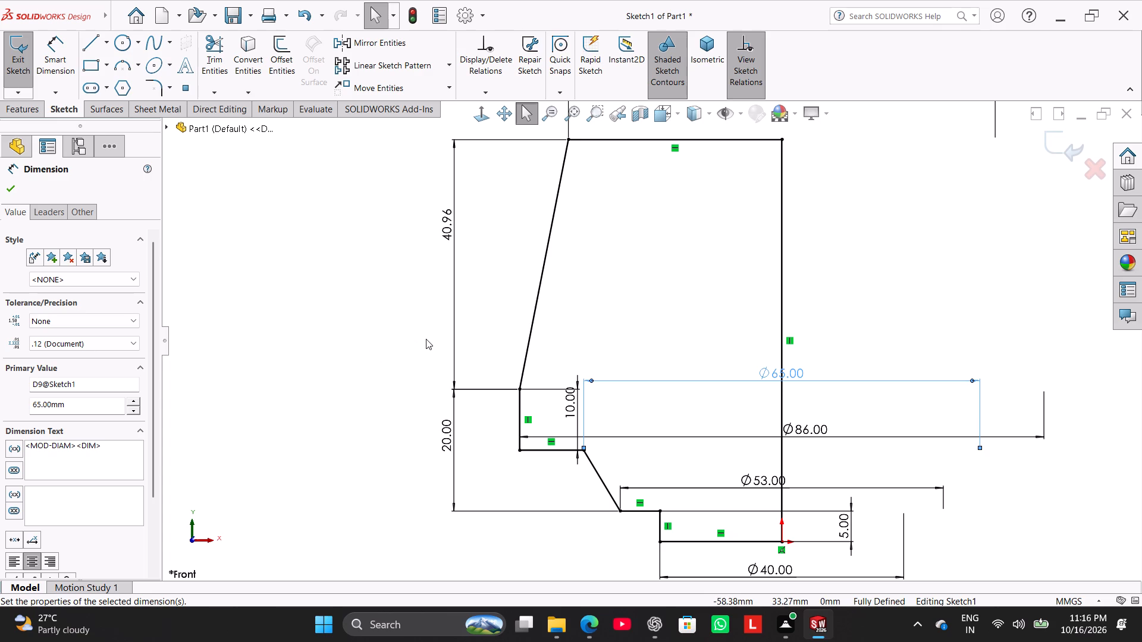
click(12, 86)
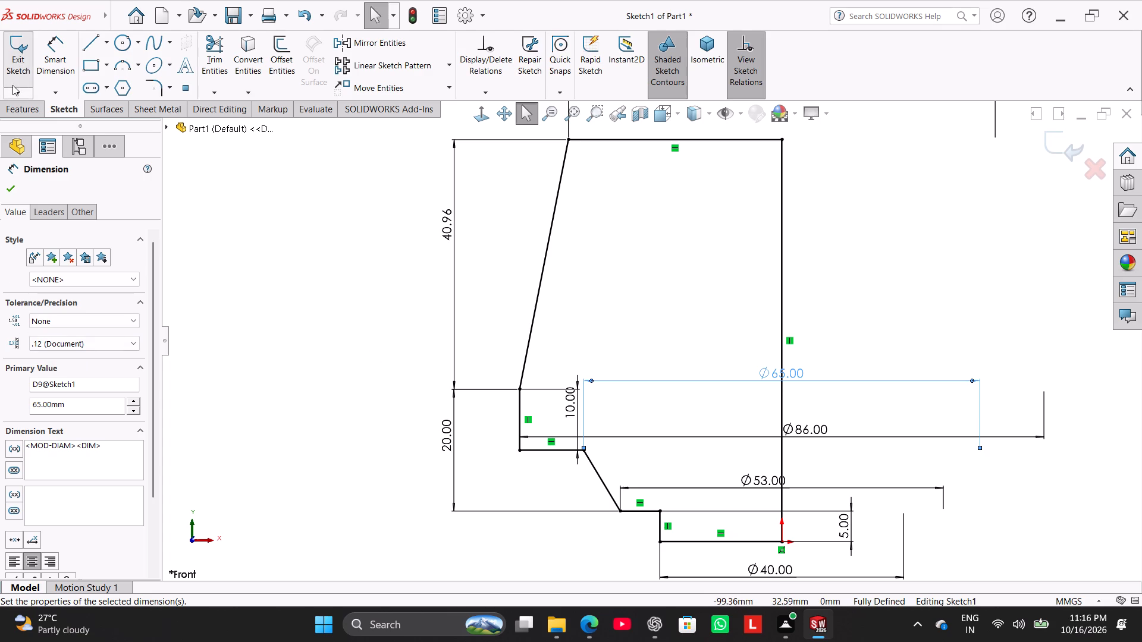
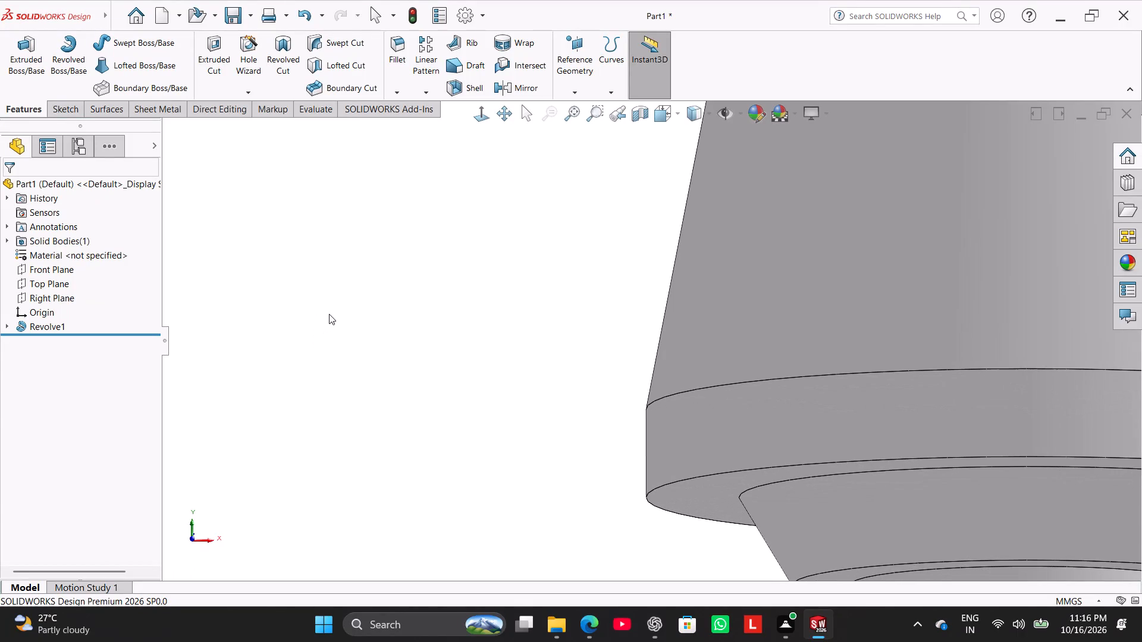
Examine the revolved body from the side, in isometric orientation and from above.
scroll(329, 314, up, 5)
right_drag(352, 342, 353, 341)
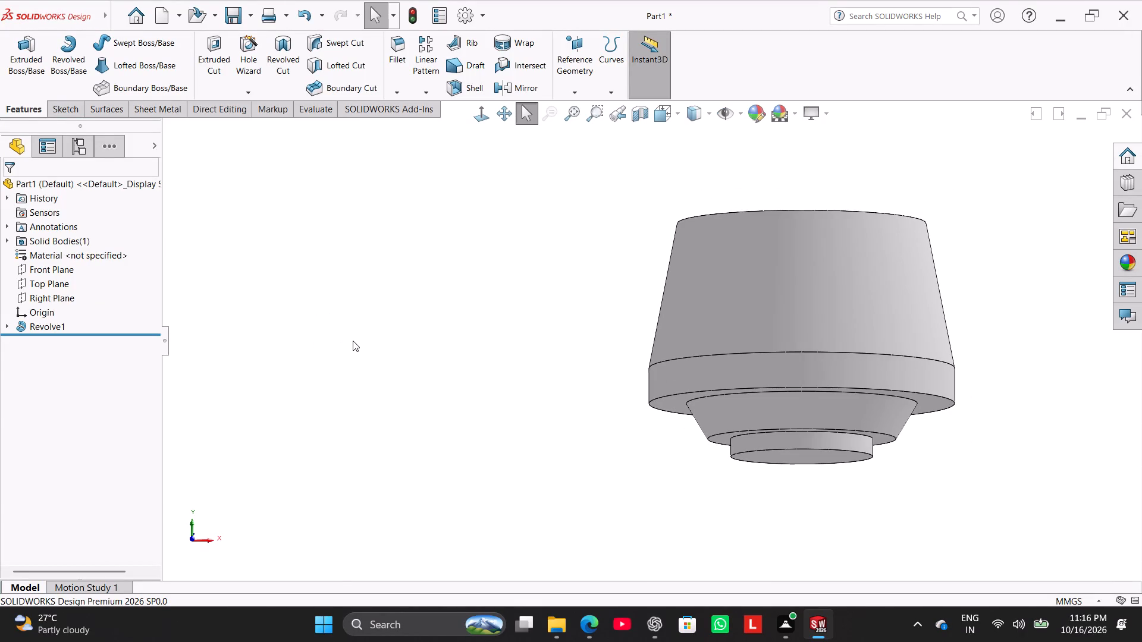
right_drag(353, 341, 358, 333)
right_drag(357, 367, 363, 355)
right_drag(363, 395, 415, 351)
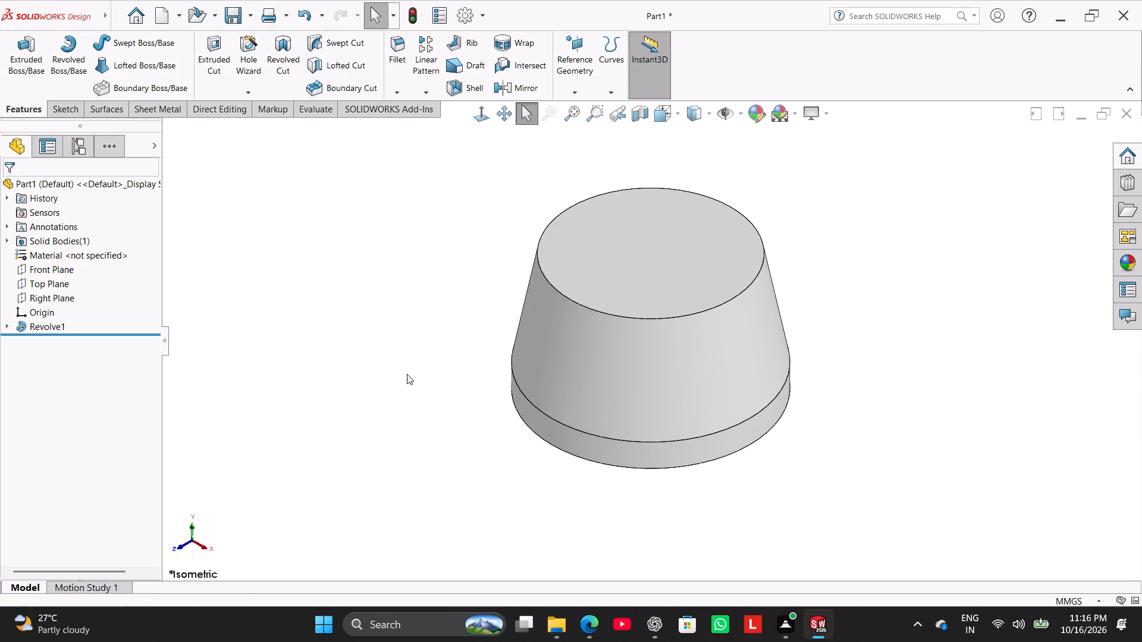
right_drag(404, 370, 410, 358)
click(390, 398)
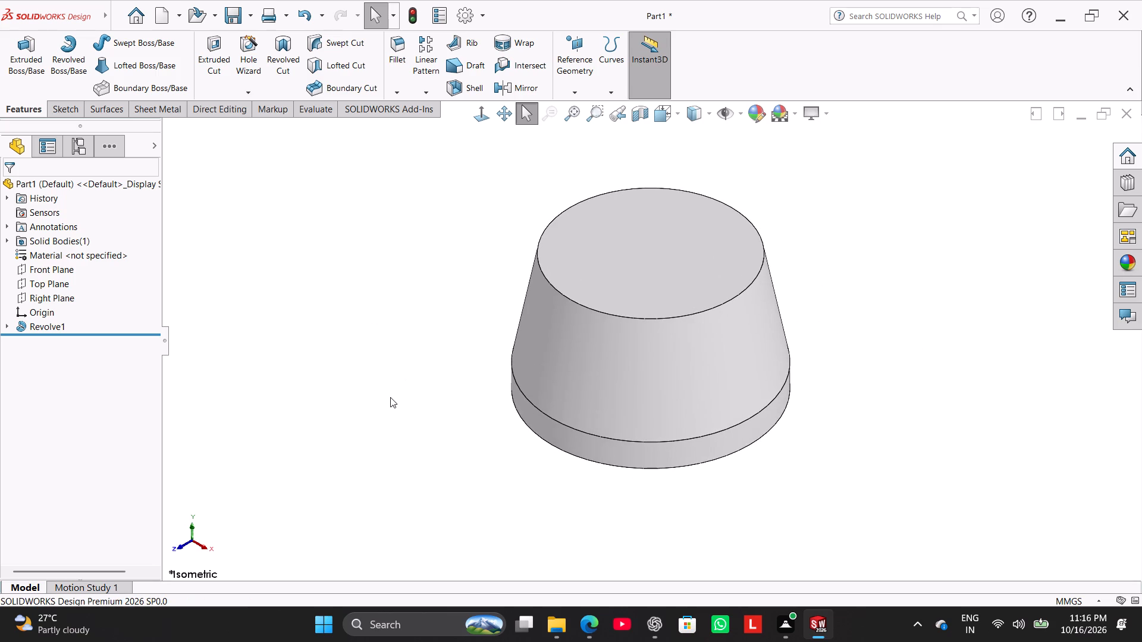
middle_drag(400, 388, 419, 332)
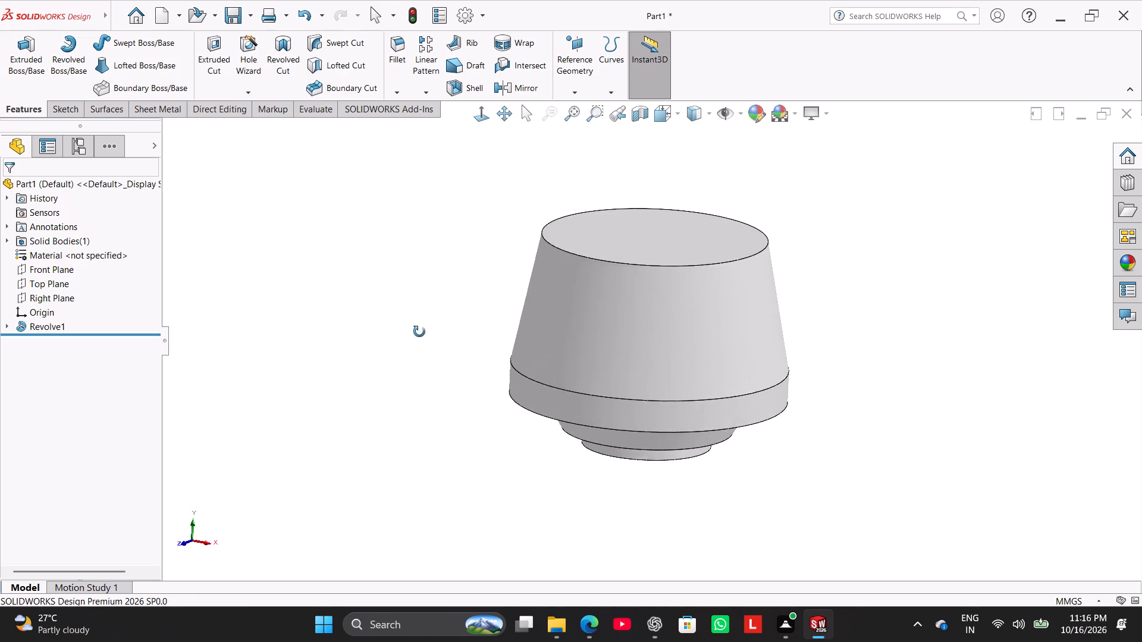
middle_drag(419, 332, 415, 373)
middle_drag(418, 316, 418, 385)
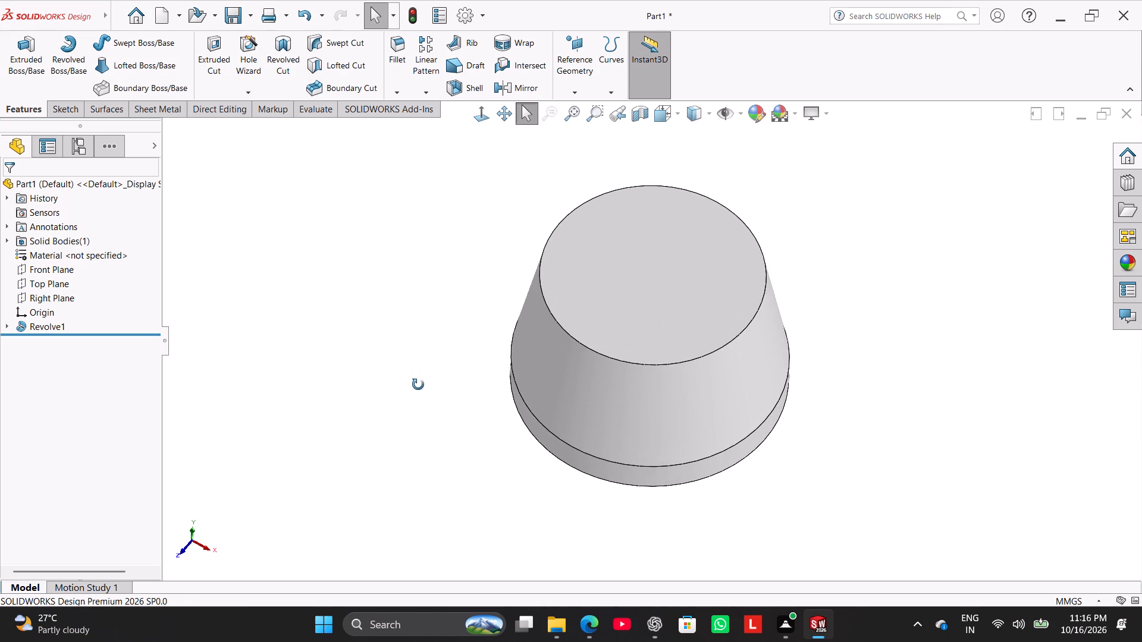
middle_drag(418, 385, 418, 423)
Start a sketch on the flat top face and draw a circle about 36 mm in diameter centred on the origin.
right_click(622, 269)
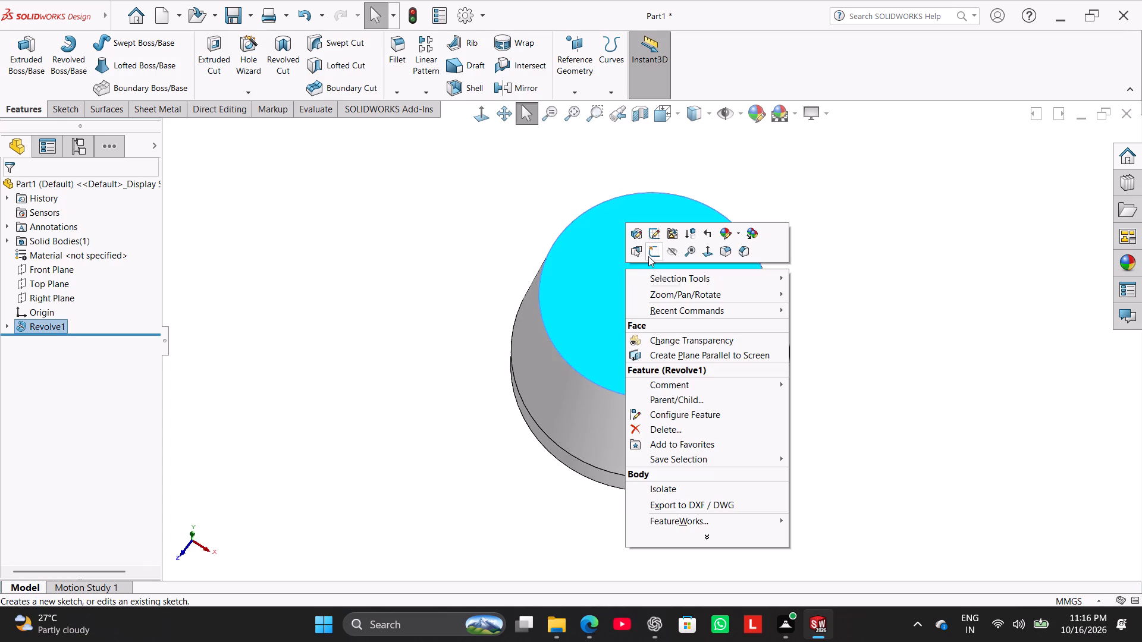
click(652, 254)
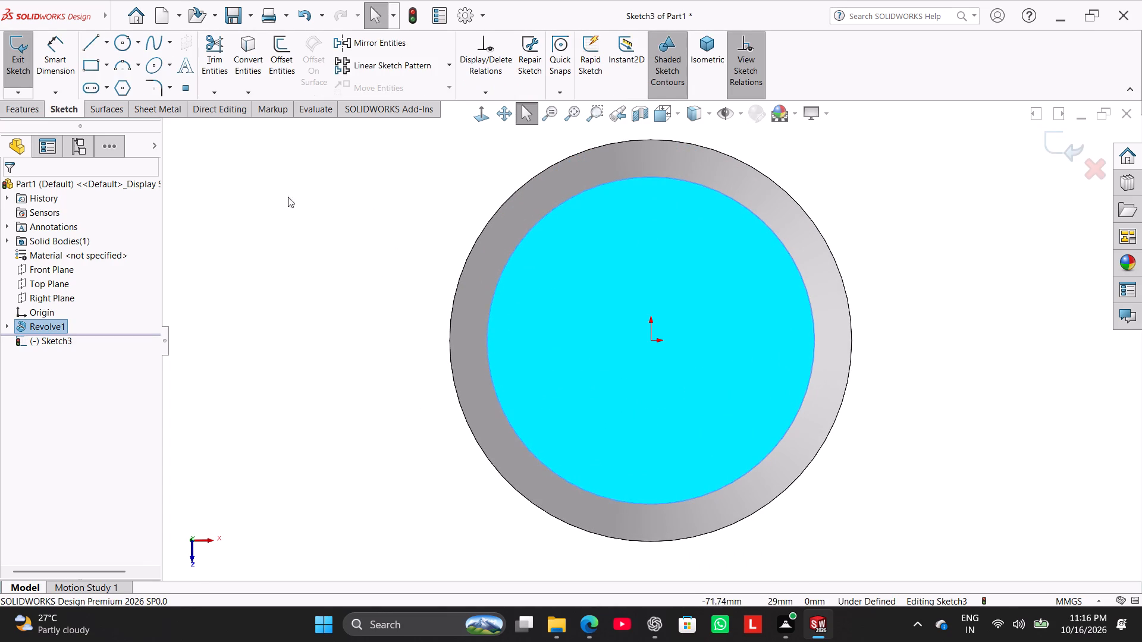
click(67, 56)
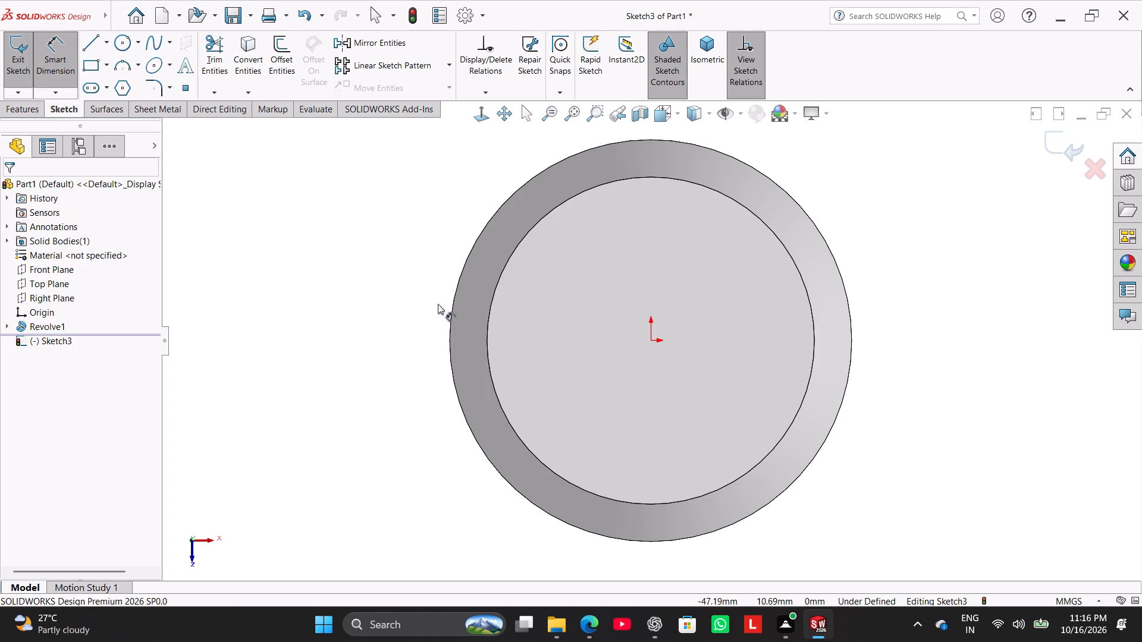
click(650, 340)
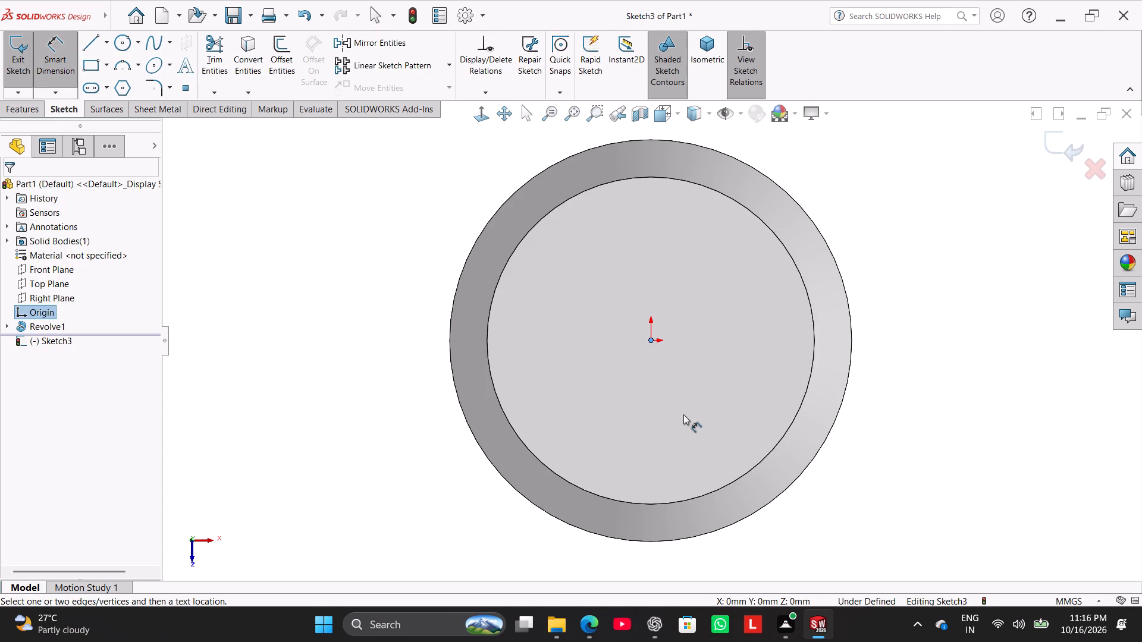
click(114, 45)
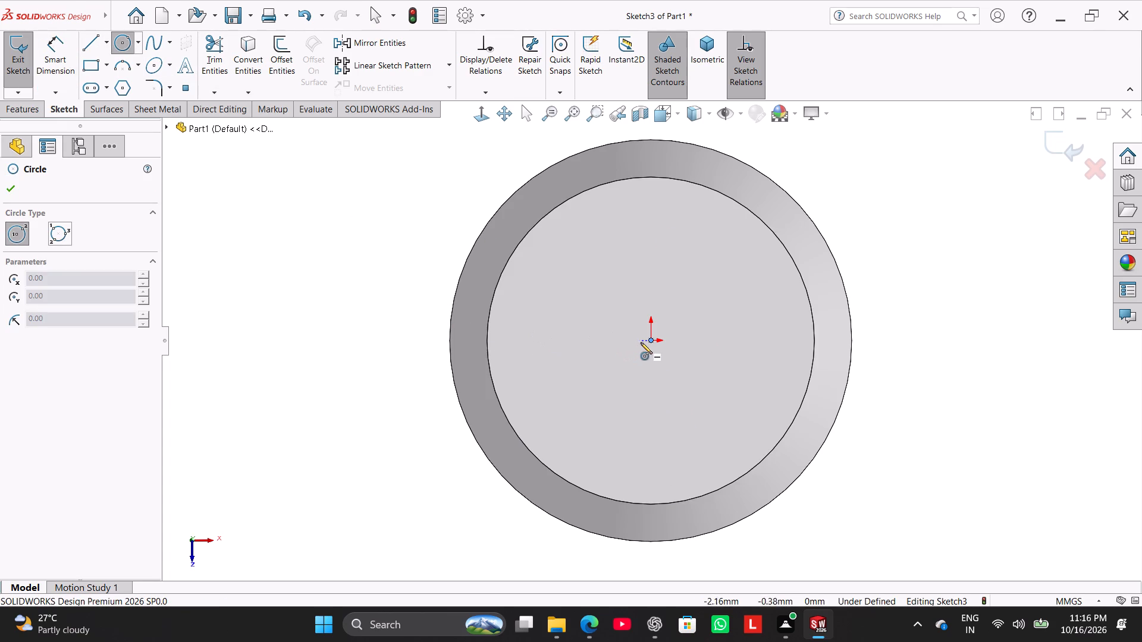
click(650, 339)
click(719, 391)
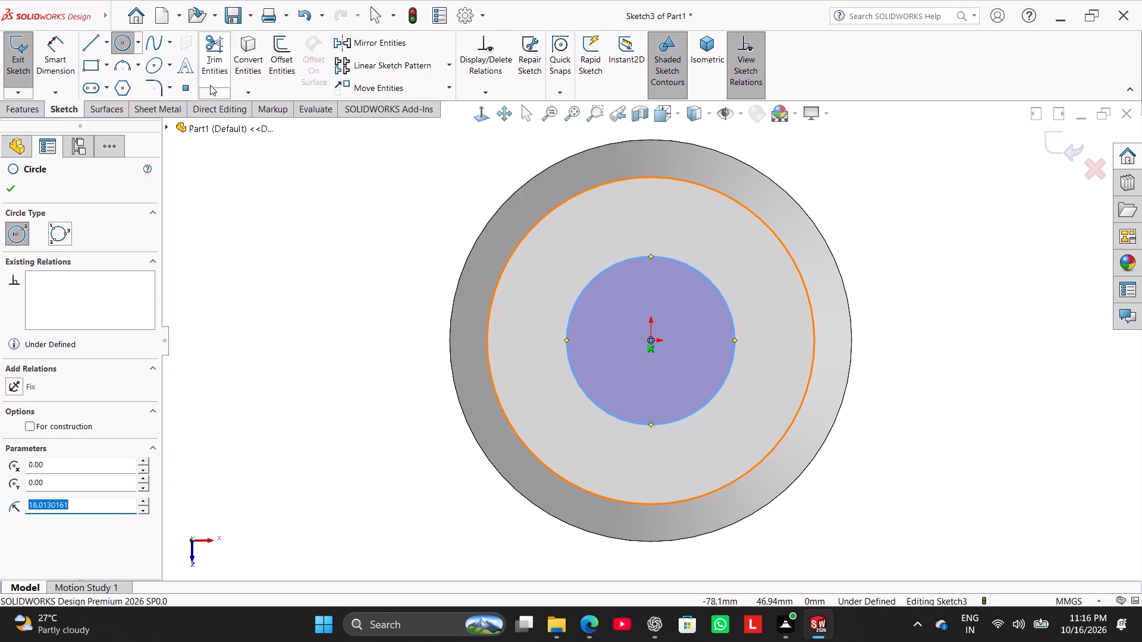
Dimension the circle's diameter to 53 mm and exit the sketch.
click(57, 56)
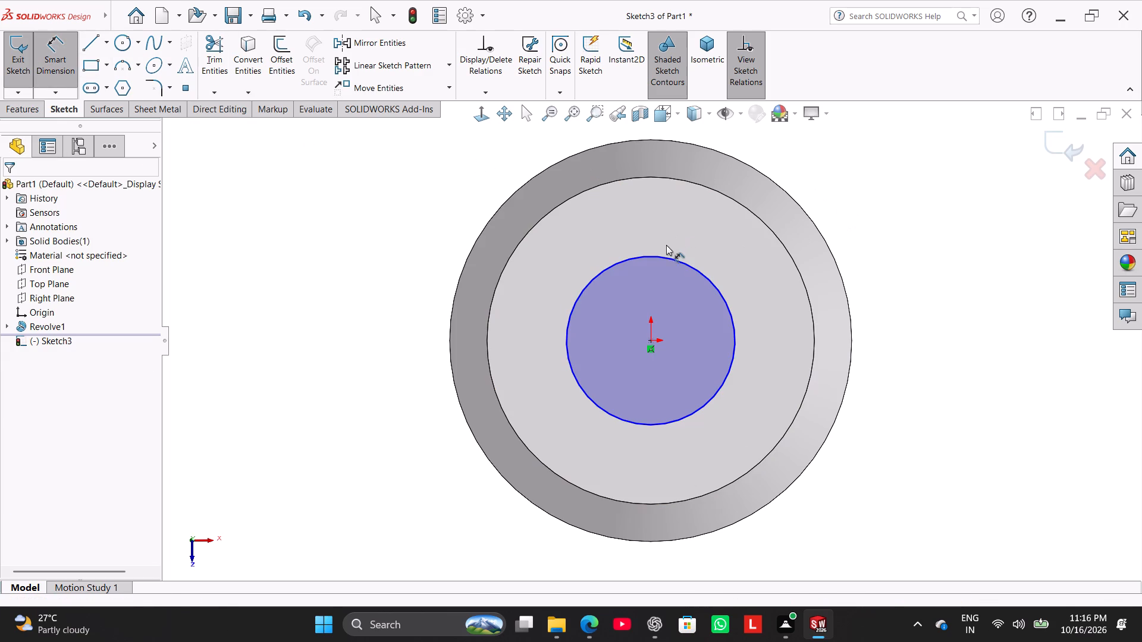
click(666, 253)
click(668, 259)
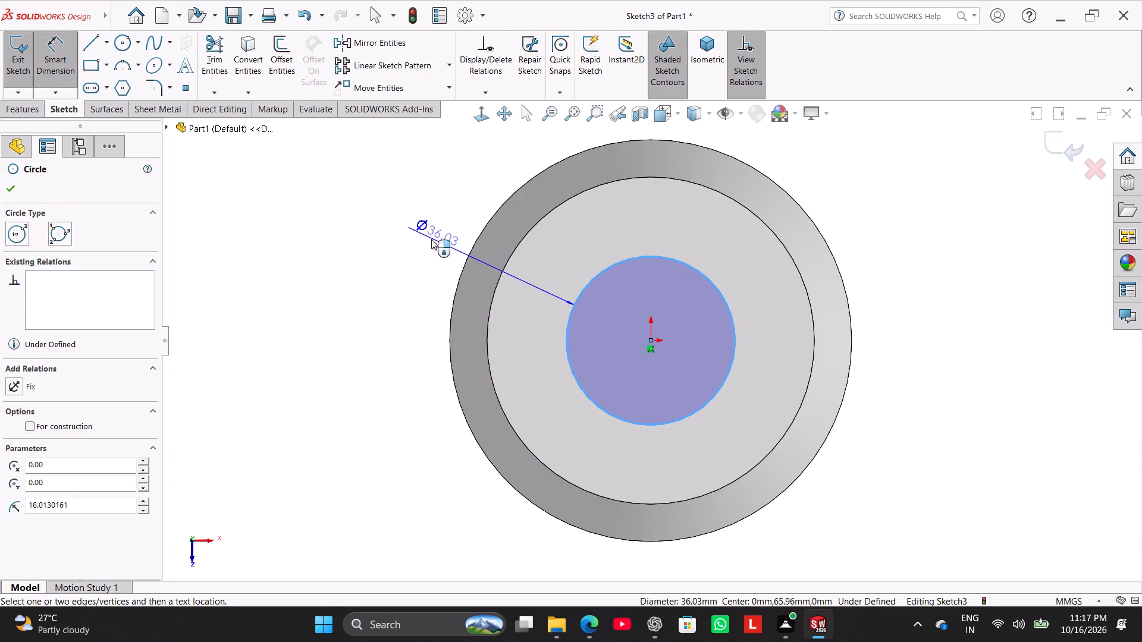
click(431, 239)
text(53)
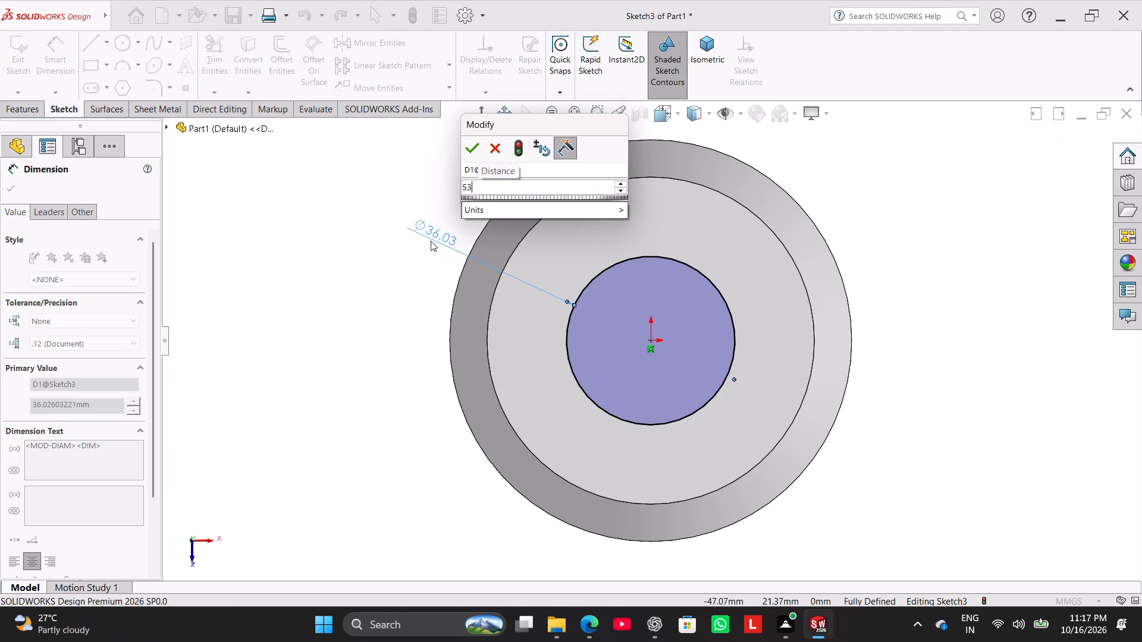
key(Return)
right_click(263, 307)
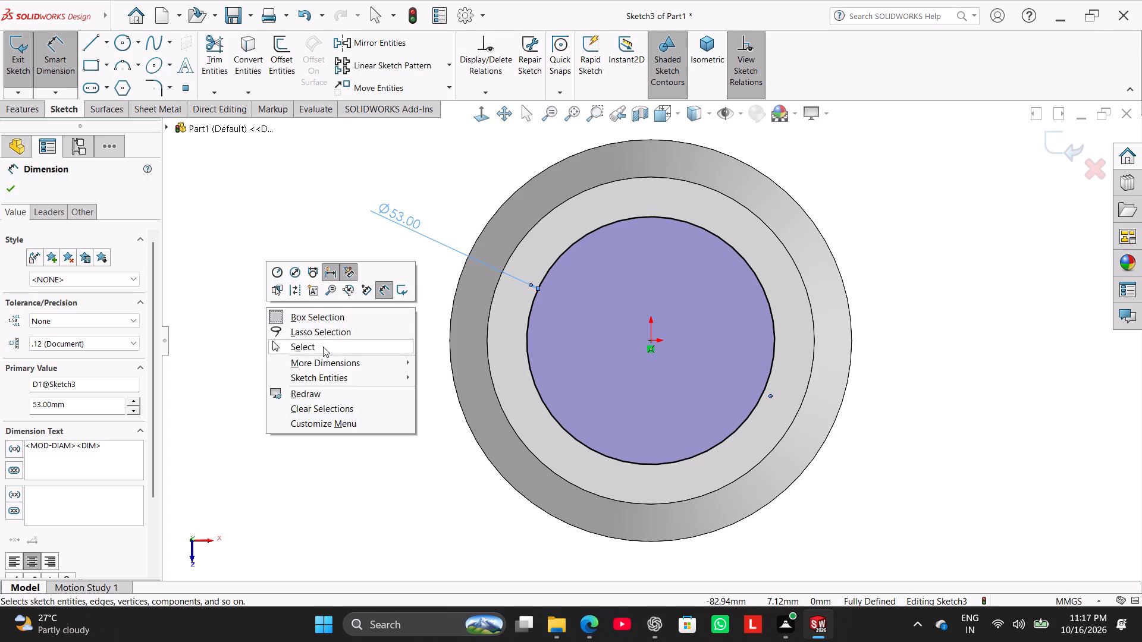
click(324, 347)
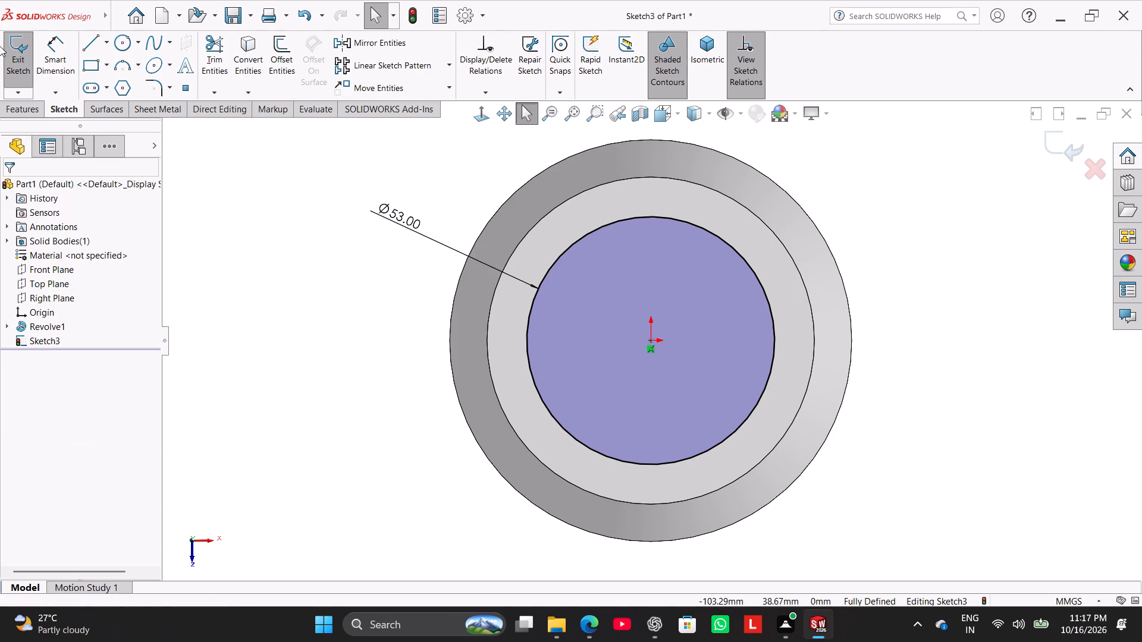
click(8, 45)
Create an extruded cut from the 53 mm circle into the body, using the Up To Next end condition.
click(206, 65)
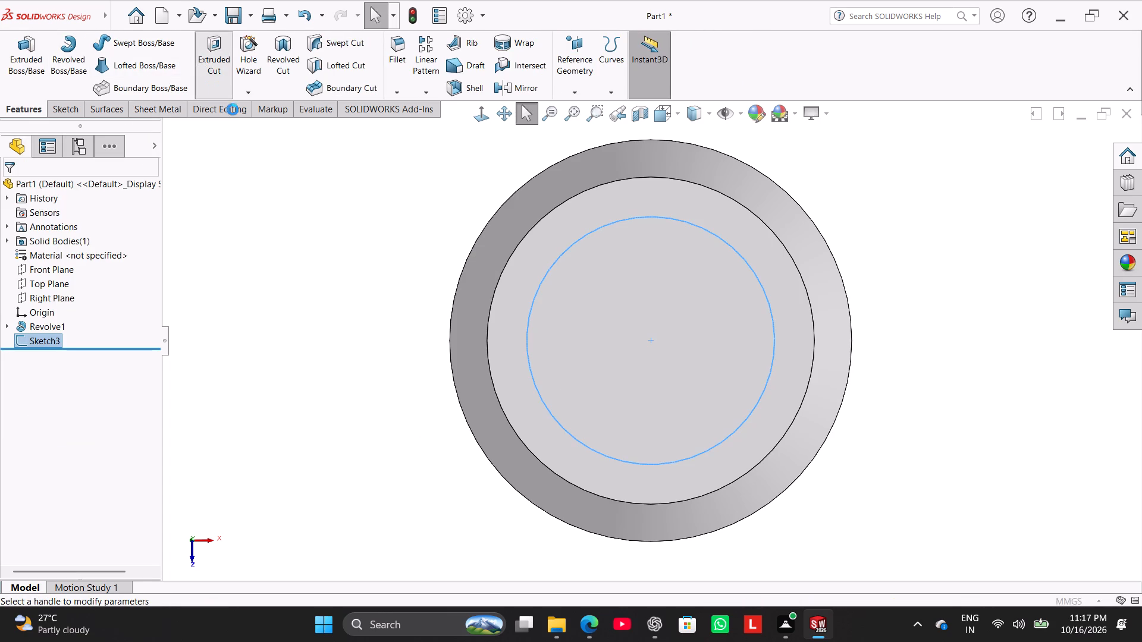
middle_drag(335, 279, 386, 193)
middle_drag(394, 280, 378, 254)
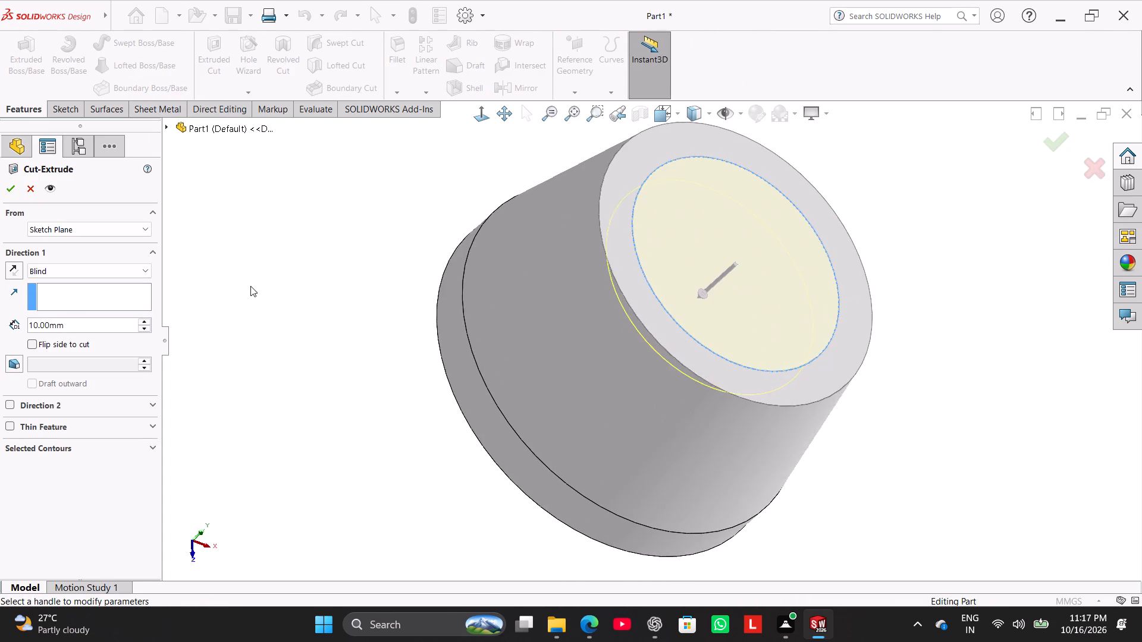
click(81, 270)
click(96, 310)
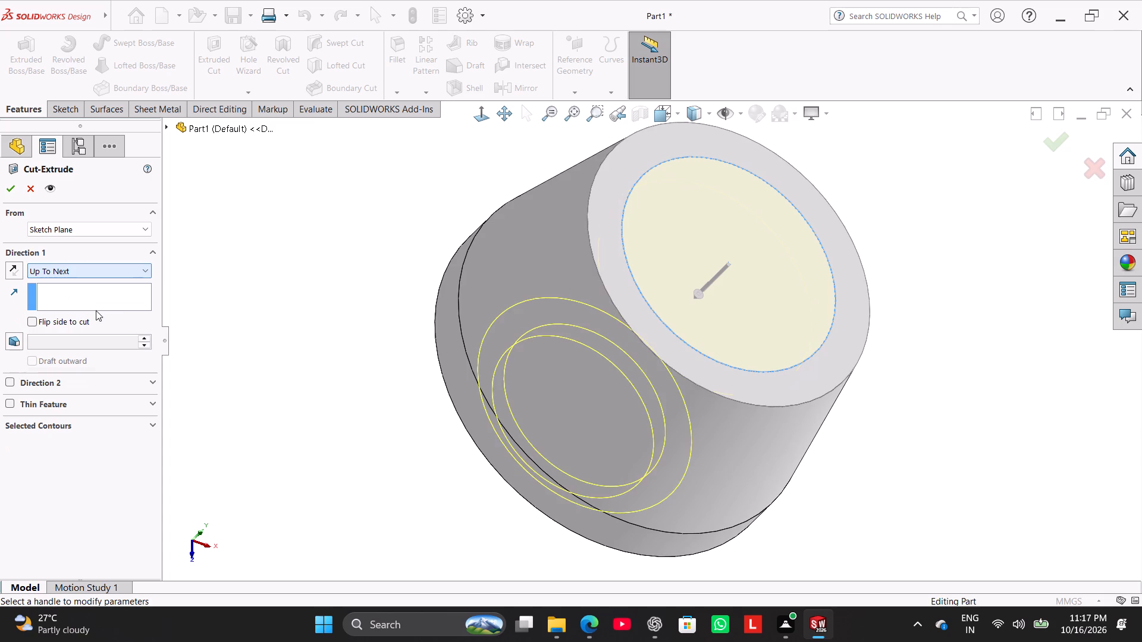
middle_drag(318, 300, 339, 295)
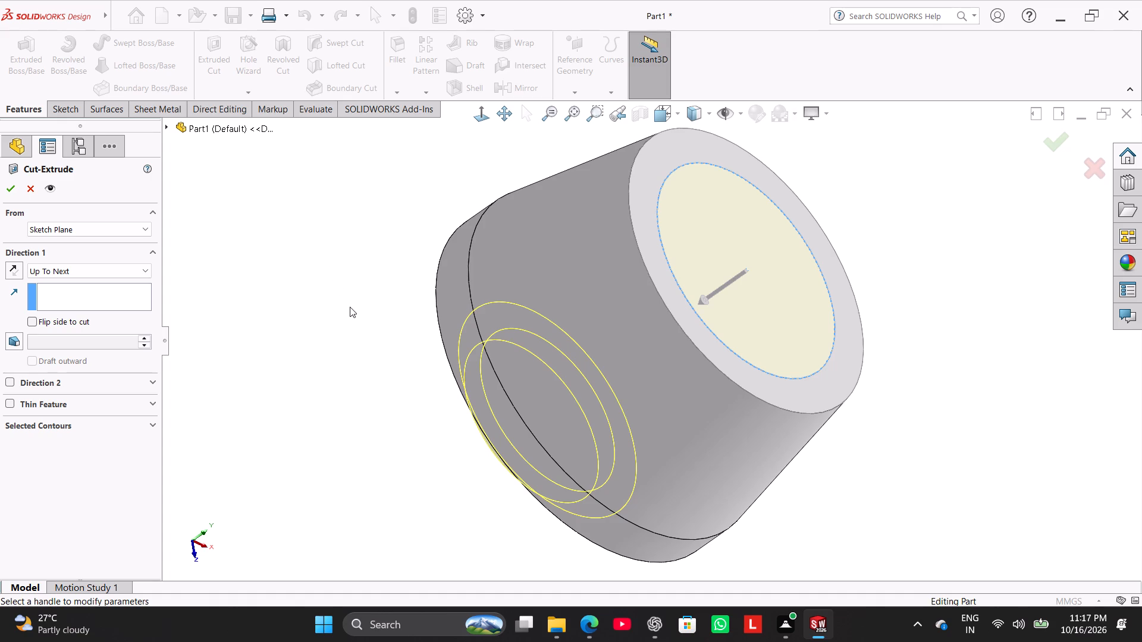
middle_drag(463, 299, 469, 293)
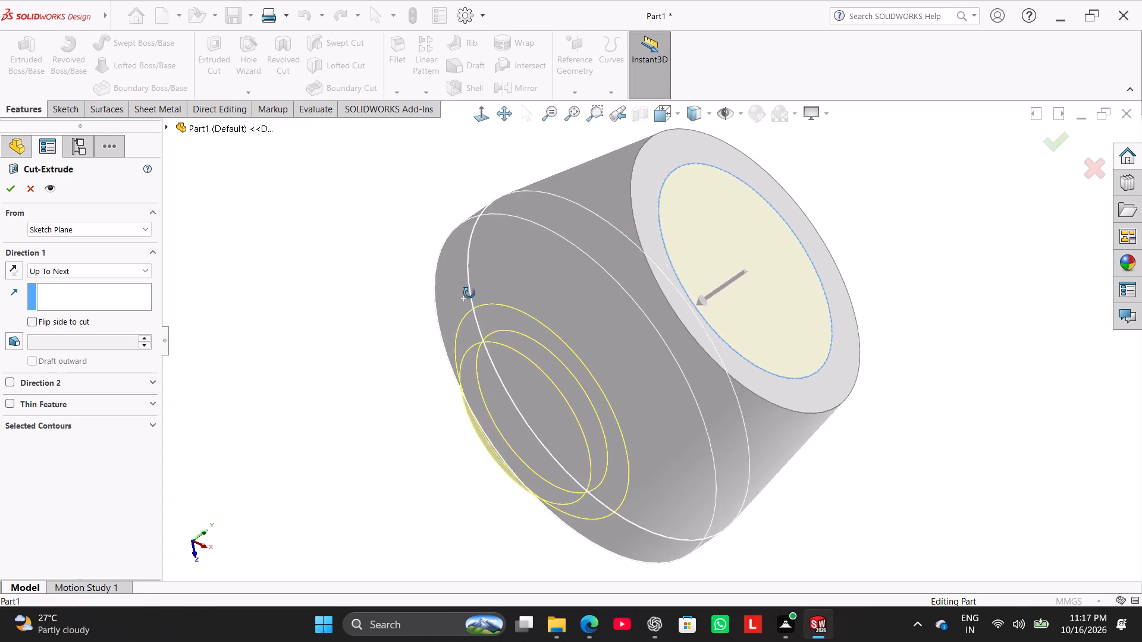
middle_drag(469, 293, 512, 316)
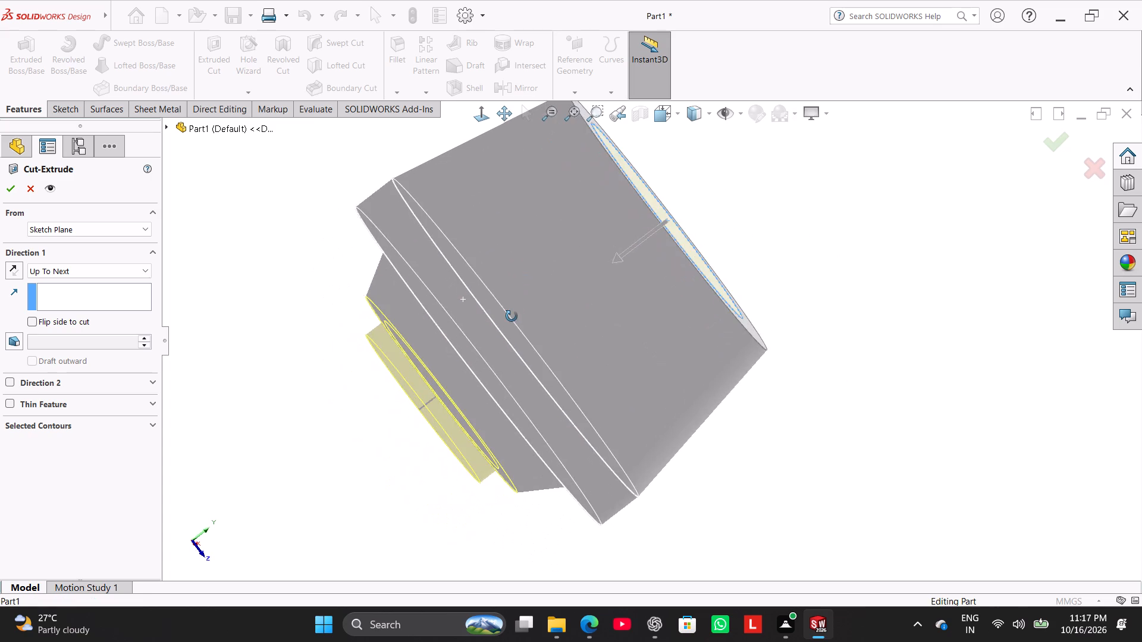
middle_drag(512, 316, 432, 279)
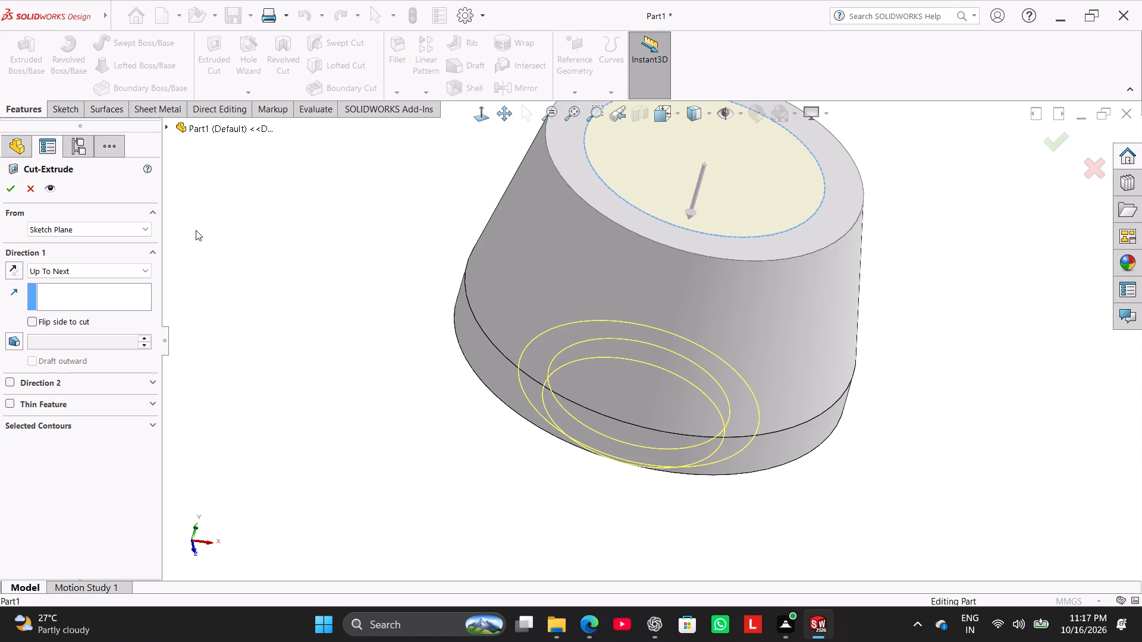
click(11, 185)
click(270, 238)
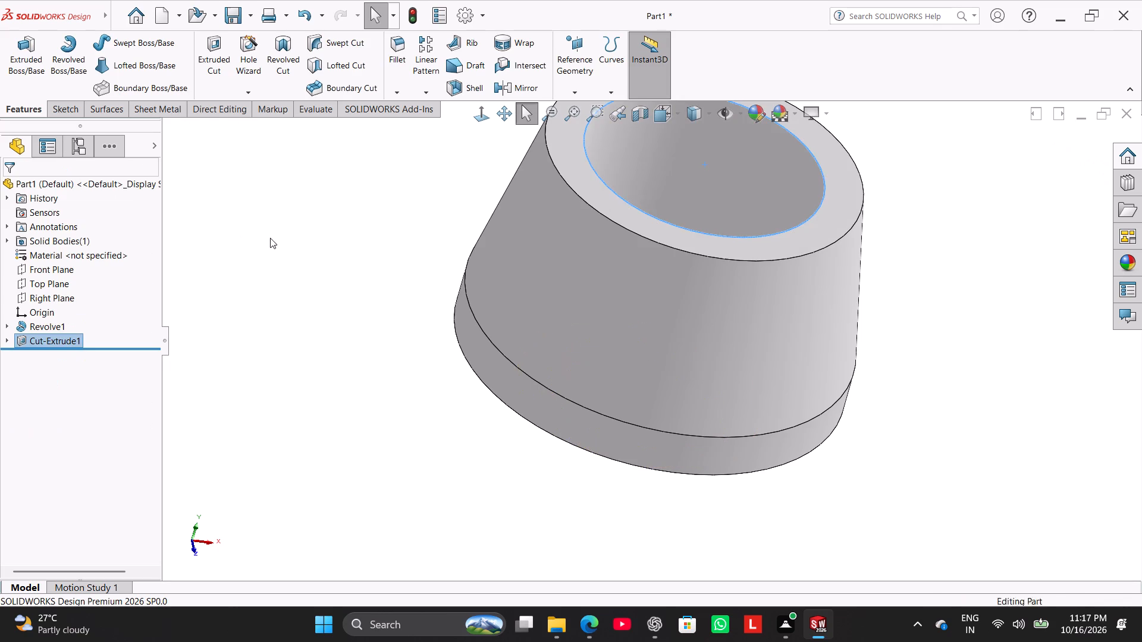
Examine the new bore and the stepped underside from above, below and the side.
middle_drag(469, 312, 517, 333)
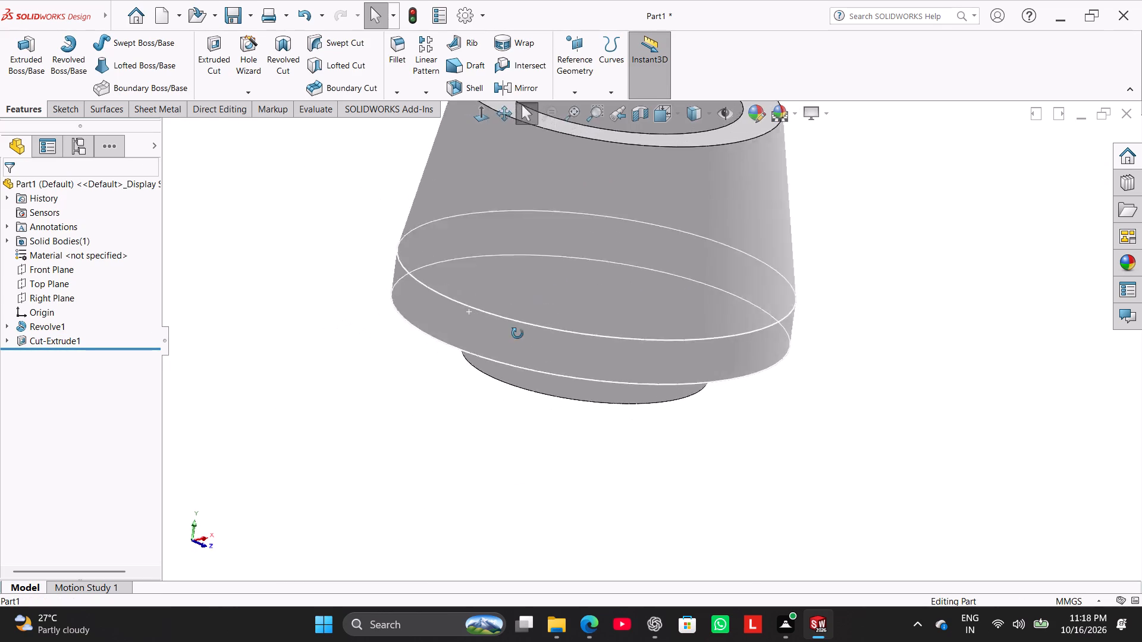
middle_drag(517, 333, 498, 528)
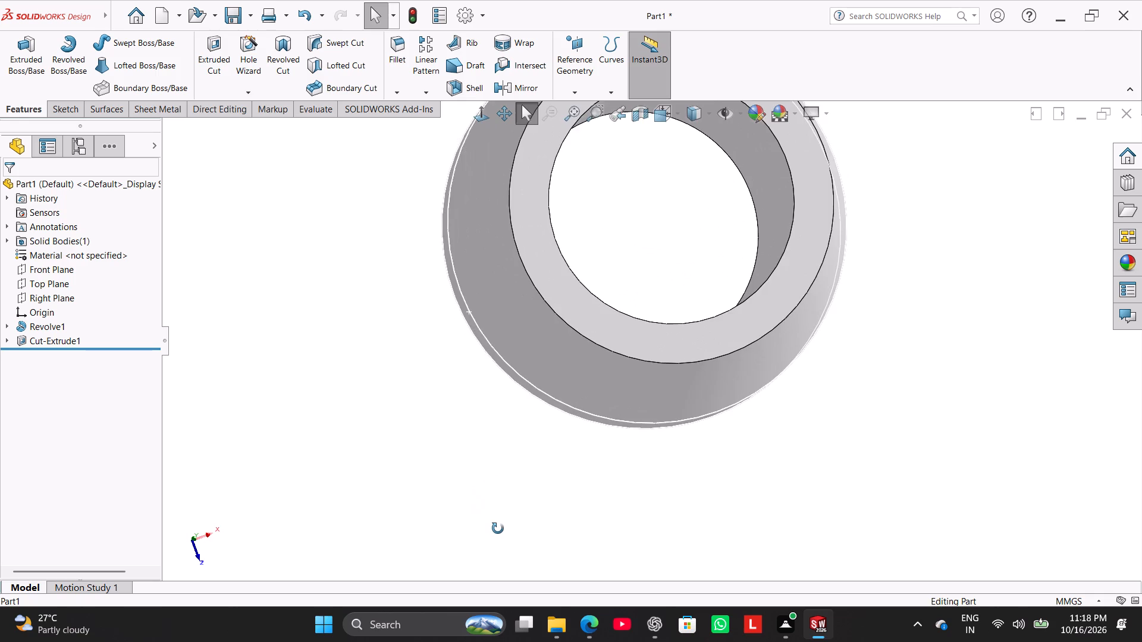
middle_drag(498, 528, 698, 261)
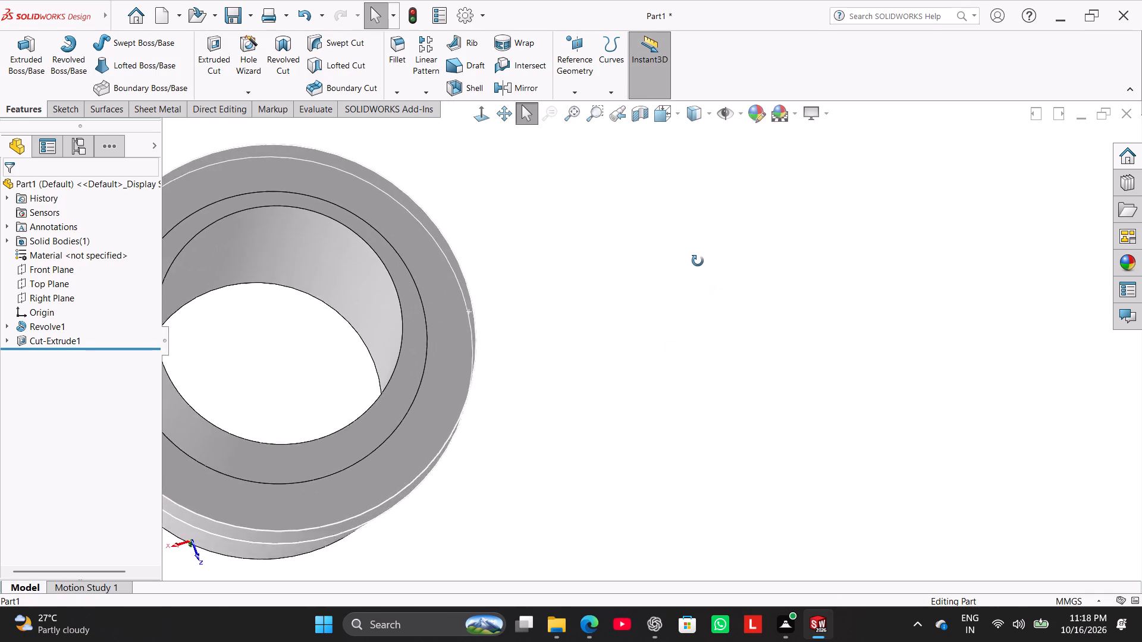
middle_drag(698, 261, 591, 348)
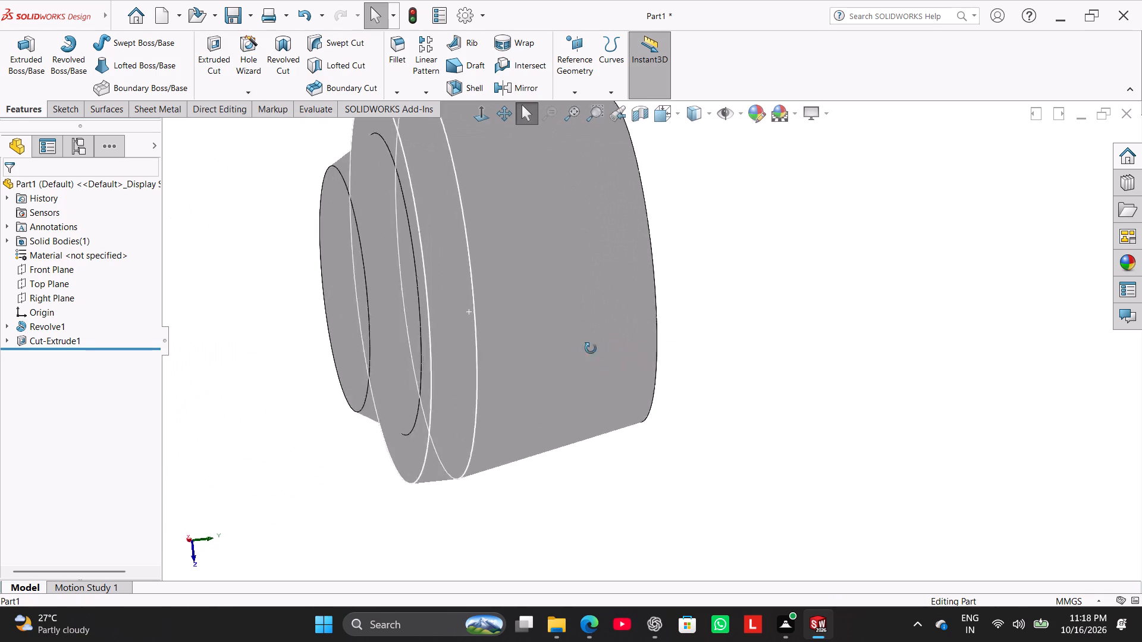
middle_drag(591, 348, 570, 222)
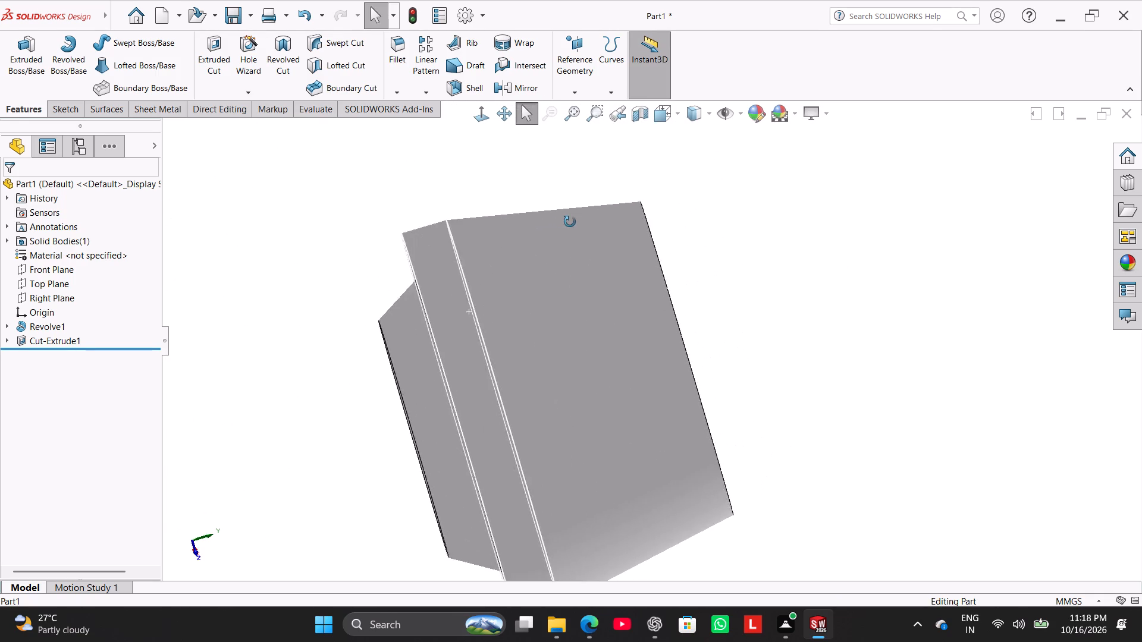
middle_drag(570, 222, 604, 263)
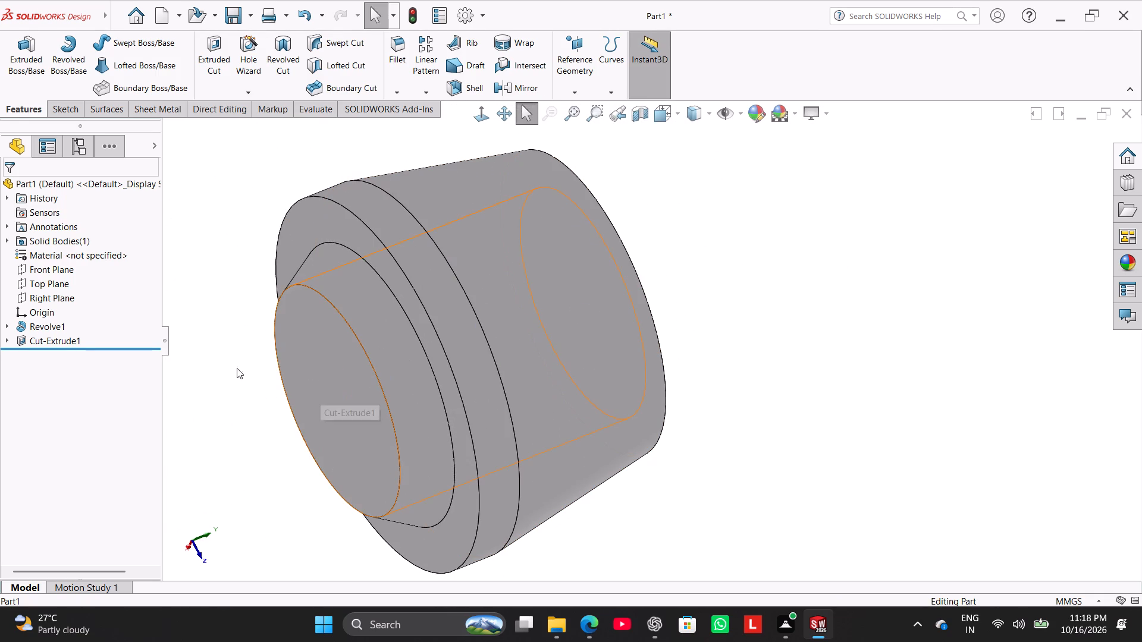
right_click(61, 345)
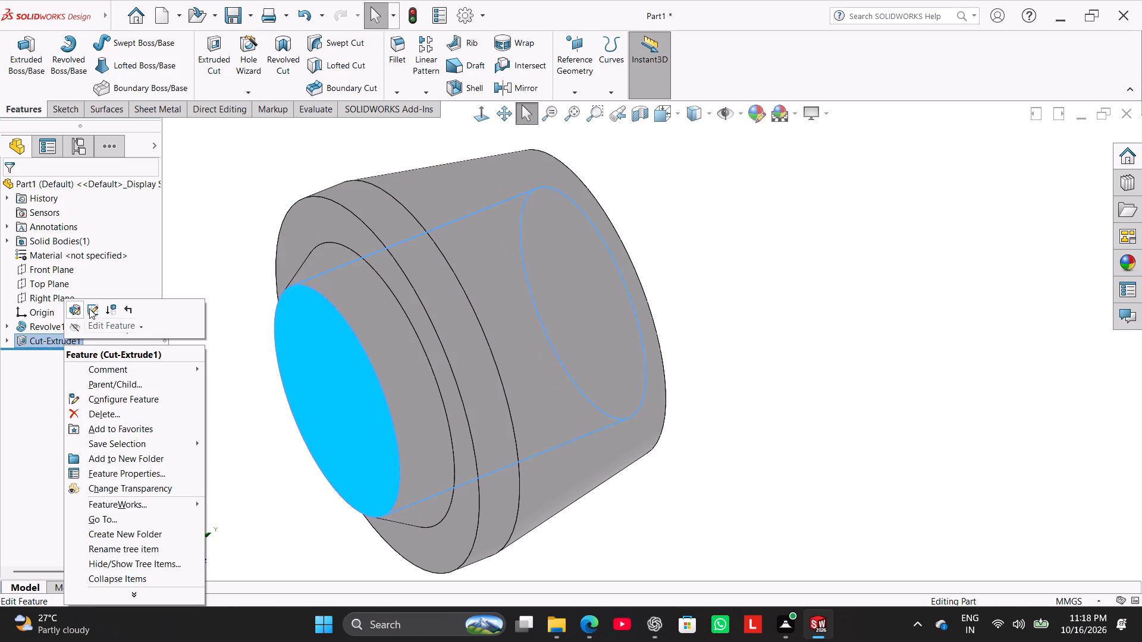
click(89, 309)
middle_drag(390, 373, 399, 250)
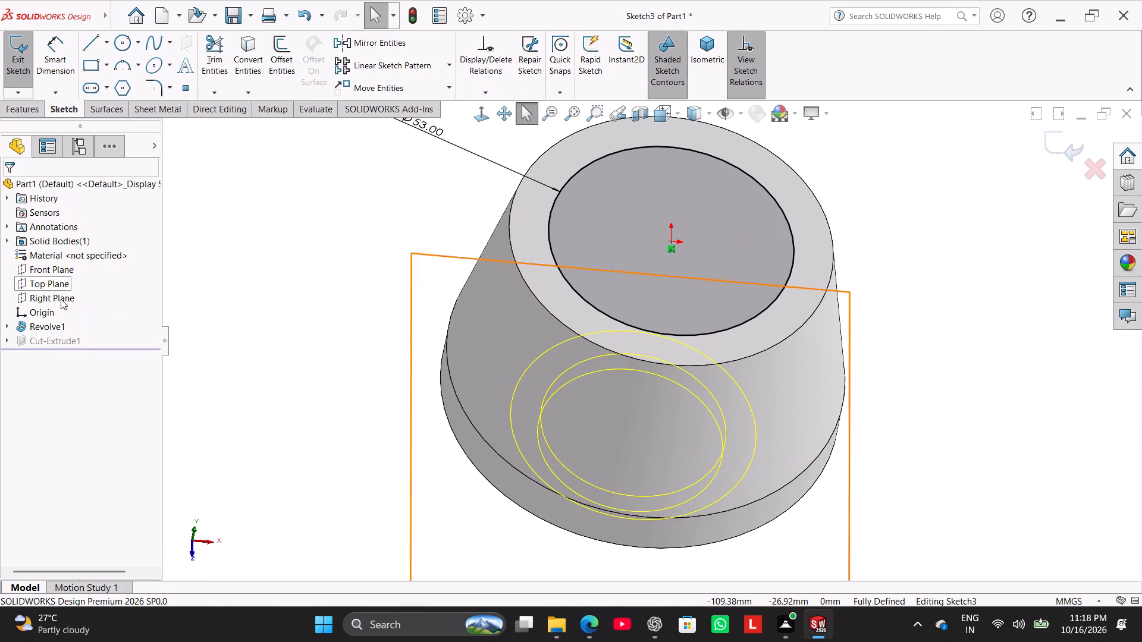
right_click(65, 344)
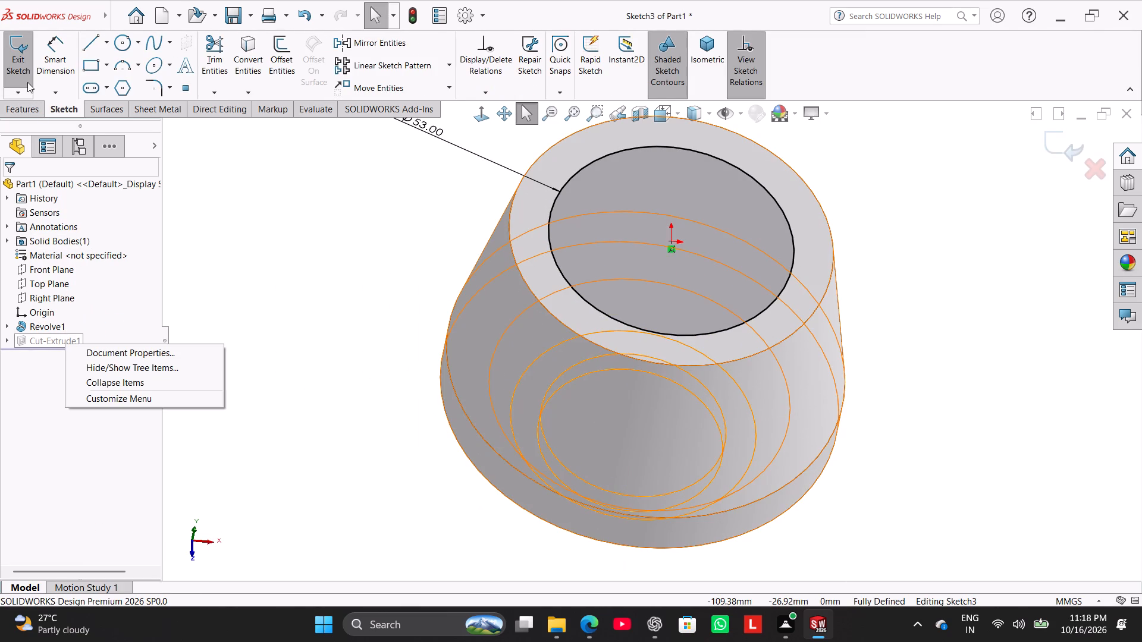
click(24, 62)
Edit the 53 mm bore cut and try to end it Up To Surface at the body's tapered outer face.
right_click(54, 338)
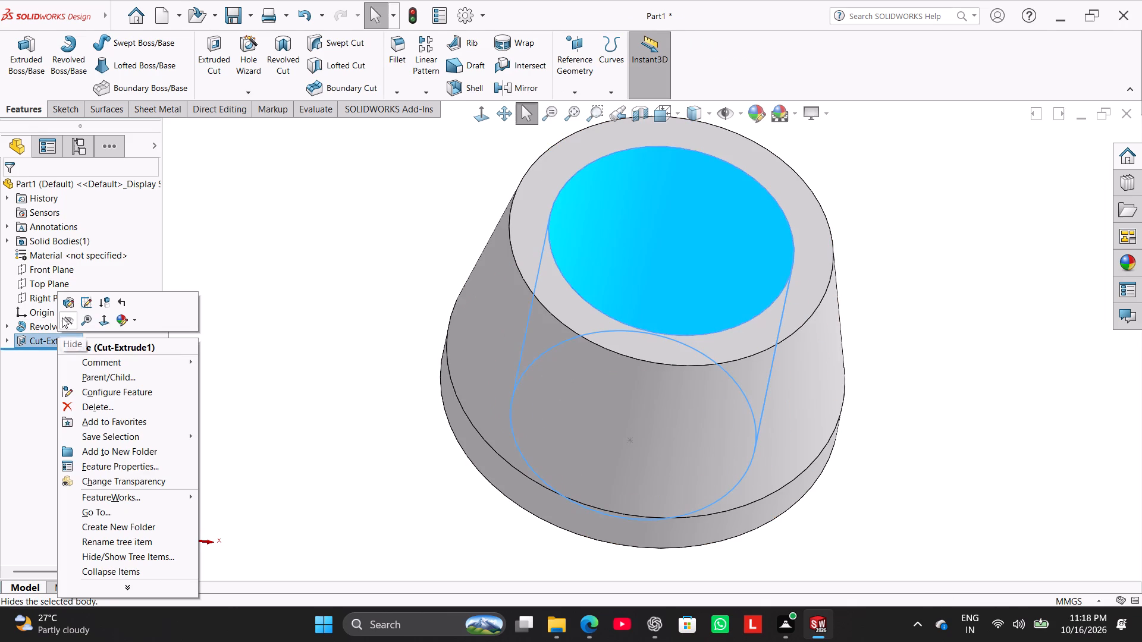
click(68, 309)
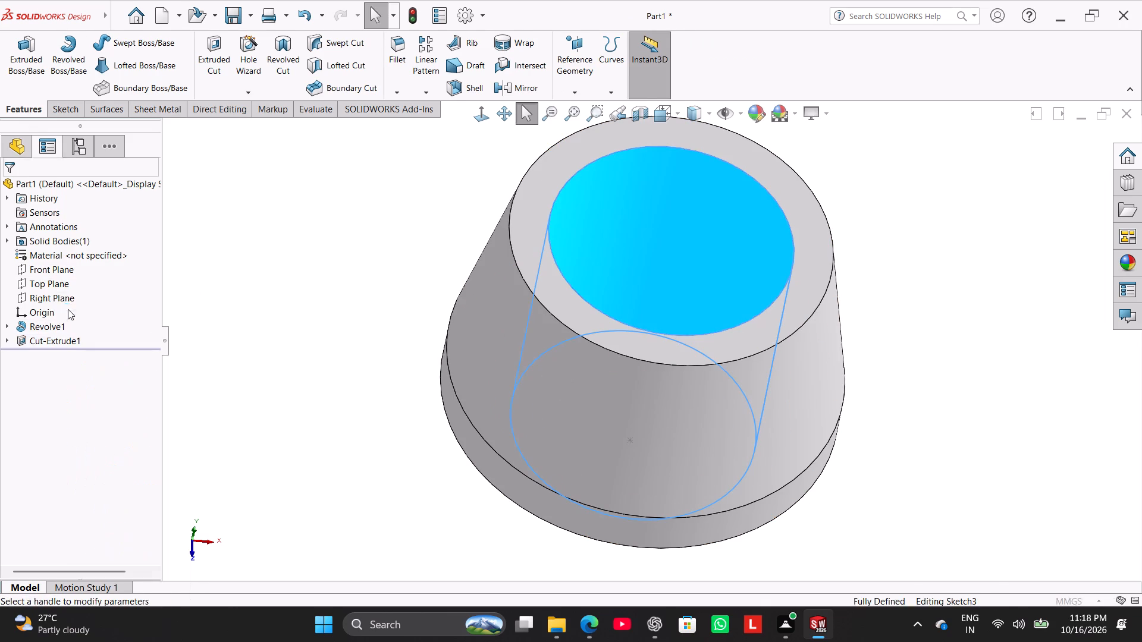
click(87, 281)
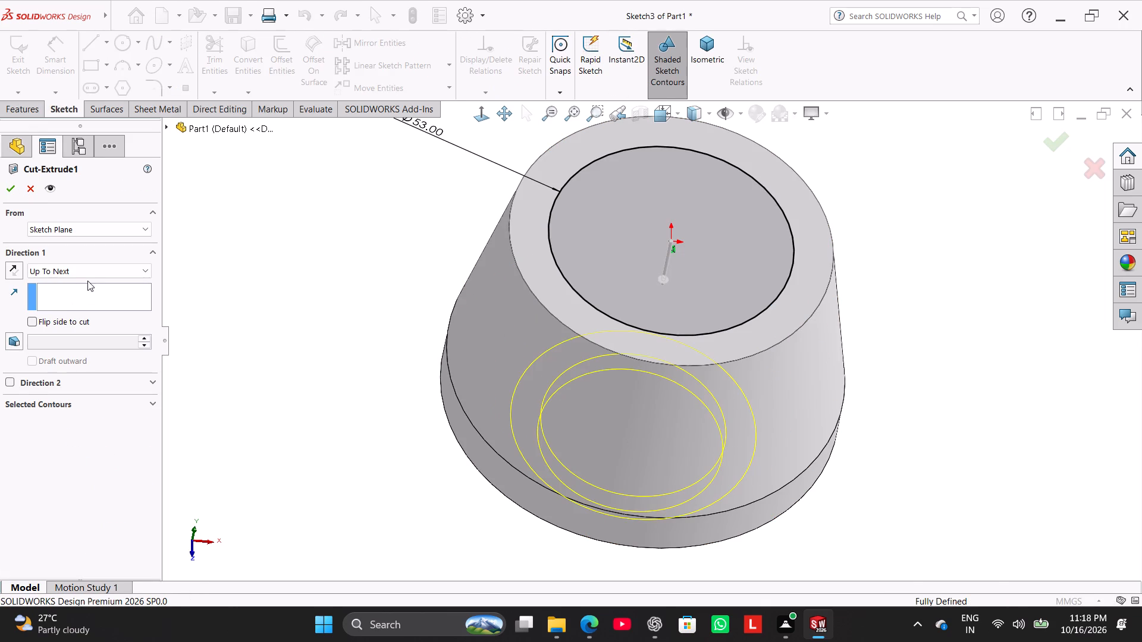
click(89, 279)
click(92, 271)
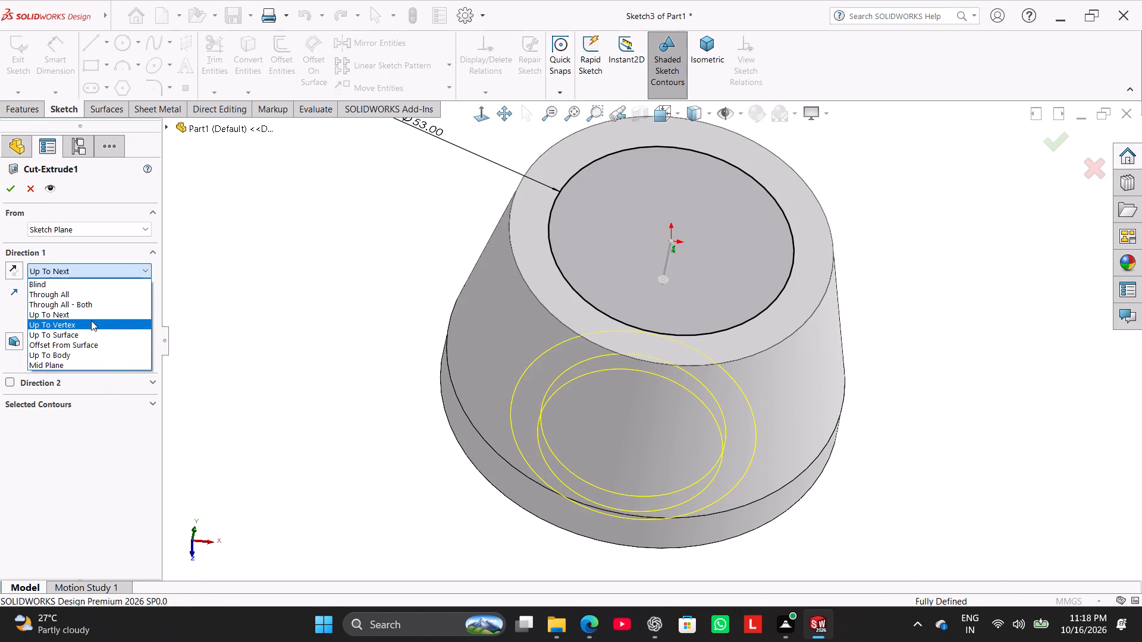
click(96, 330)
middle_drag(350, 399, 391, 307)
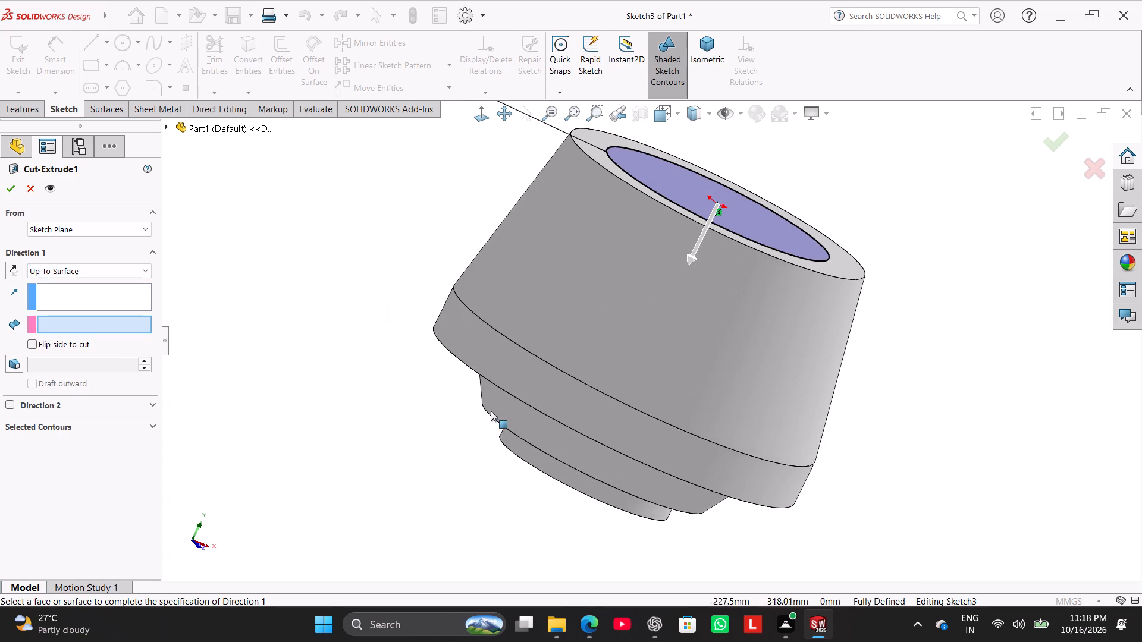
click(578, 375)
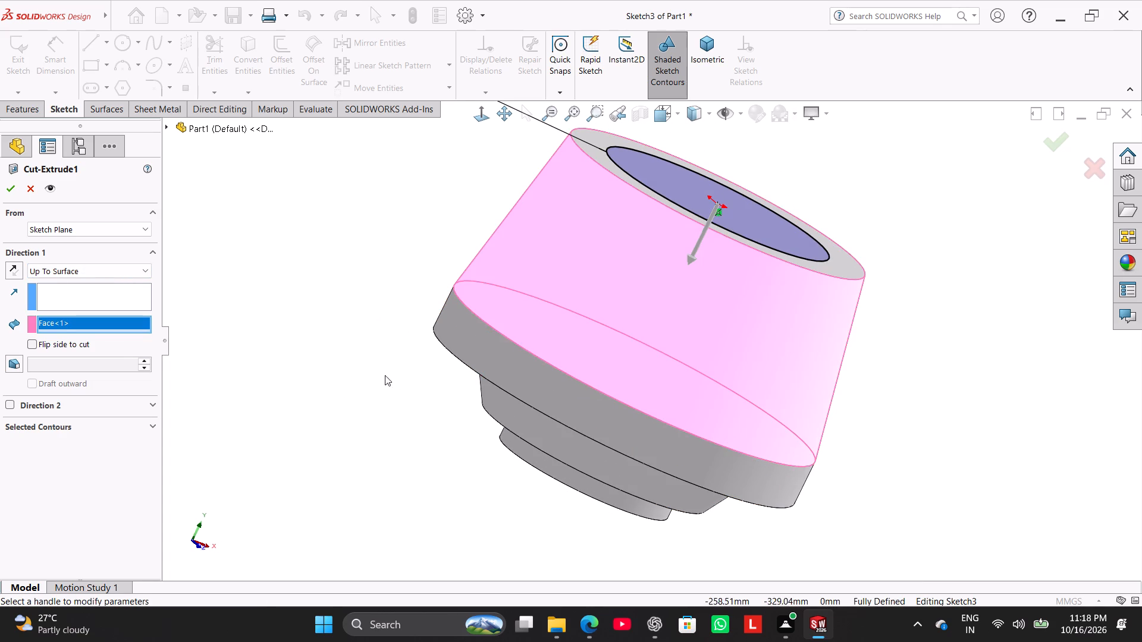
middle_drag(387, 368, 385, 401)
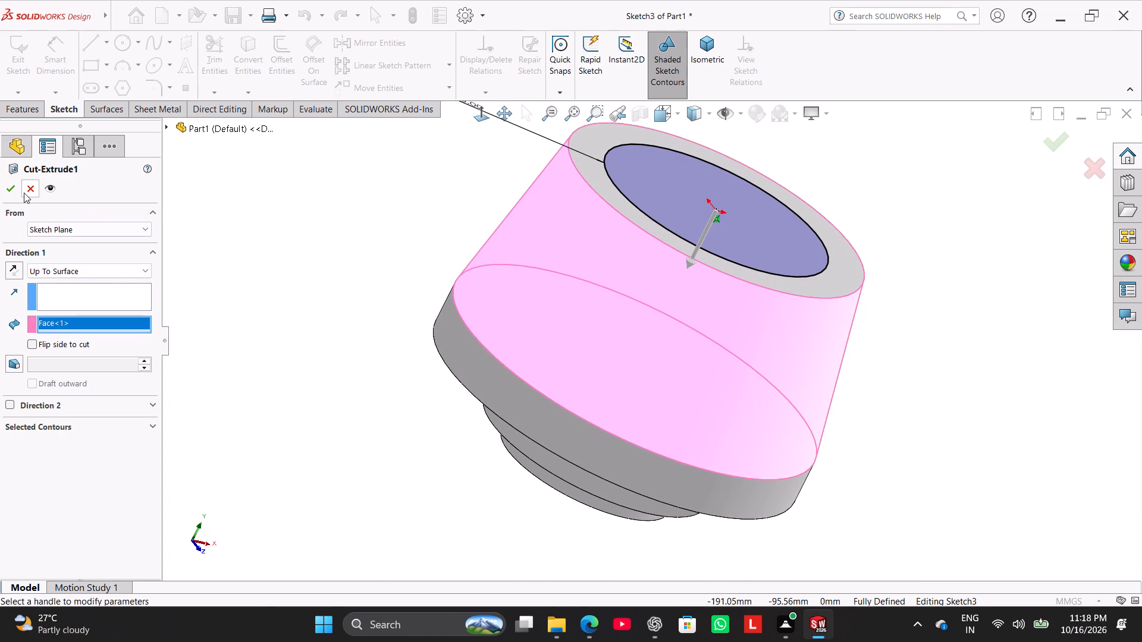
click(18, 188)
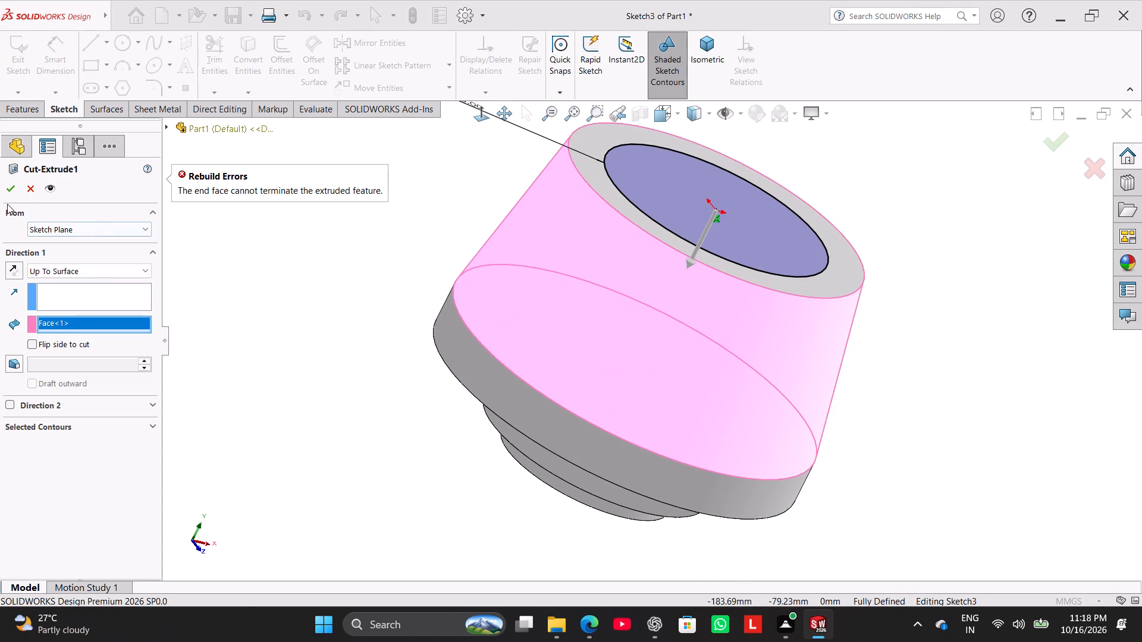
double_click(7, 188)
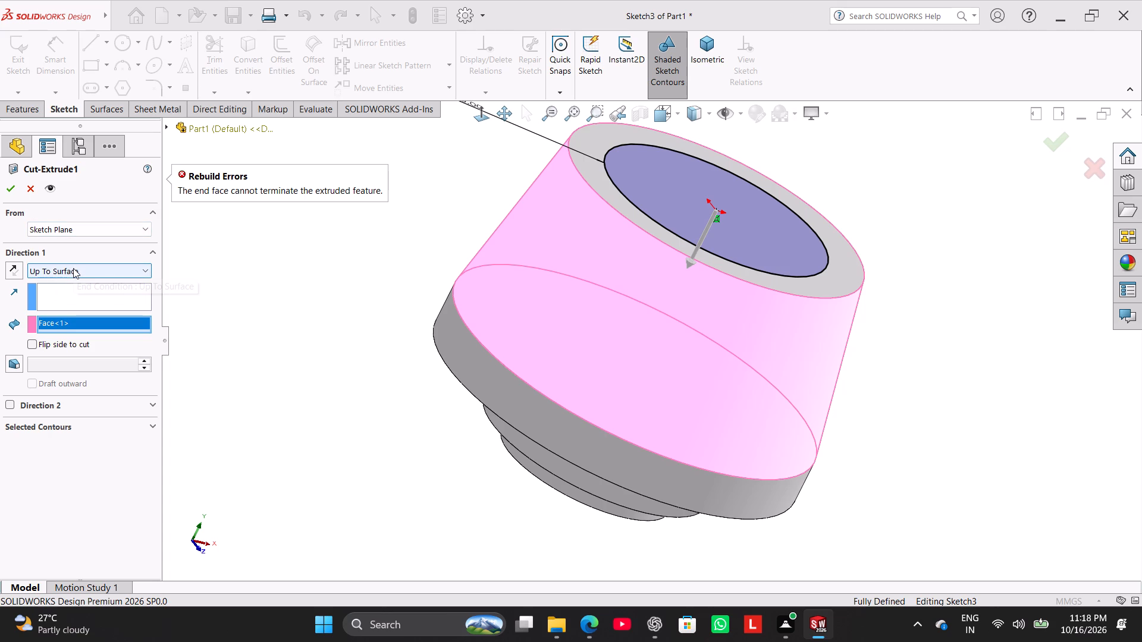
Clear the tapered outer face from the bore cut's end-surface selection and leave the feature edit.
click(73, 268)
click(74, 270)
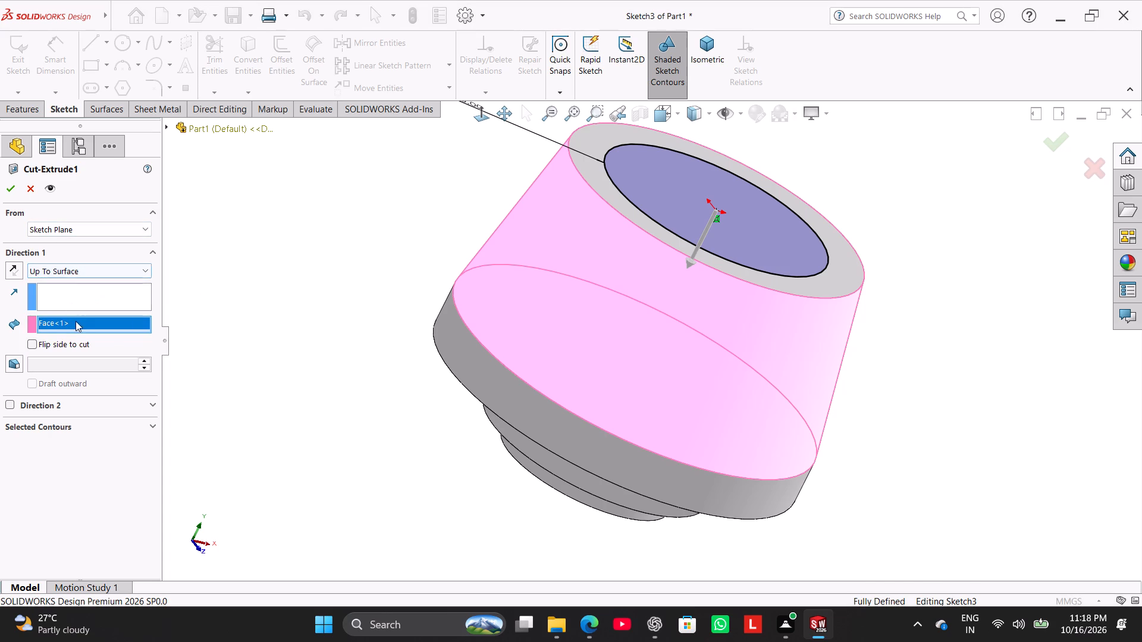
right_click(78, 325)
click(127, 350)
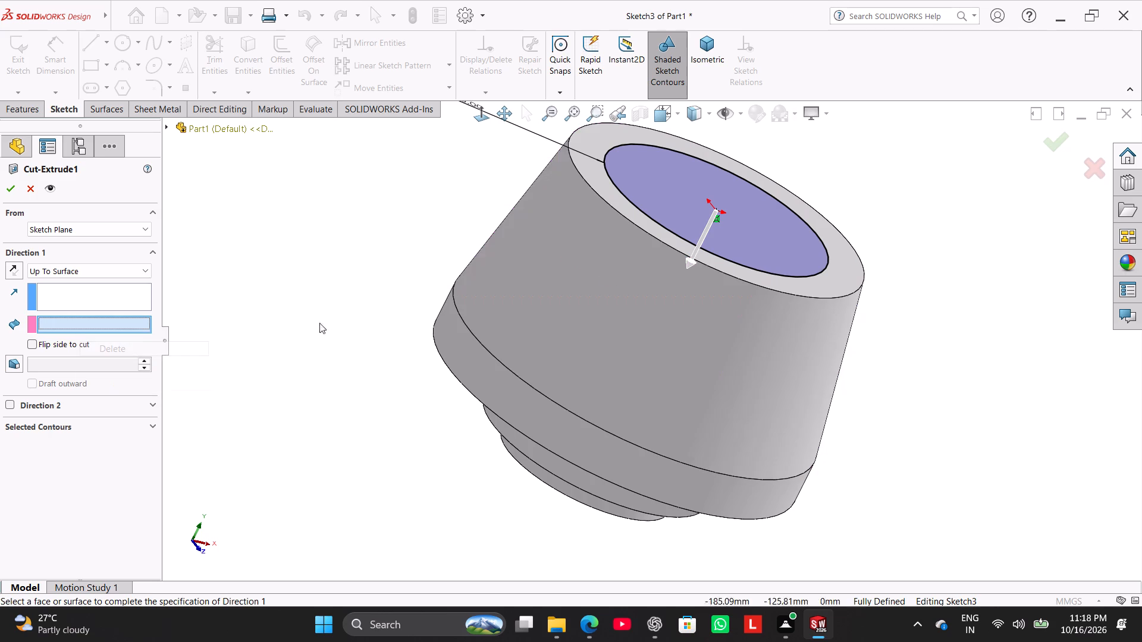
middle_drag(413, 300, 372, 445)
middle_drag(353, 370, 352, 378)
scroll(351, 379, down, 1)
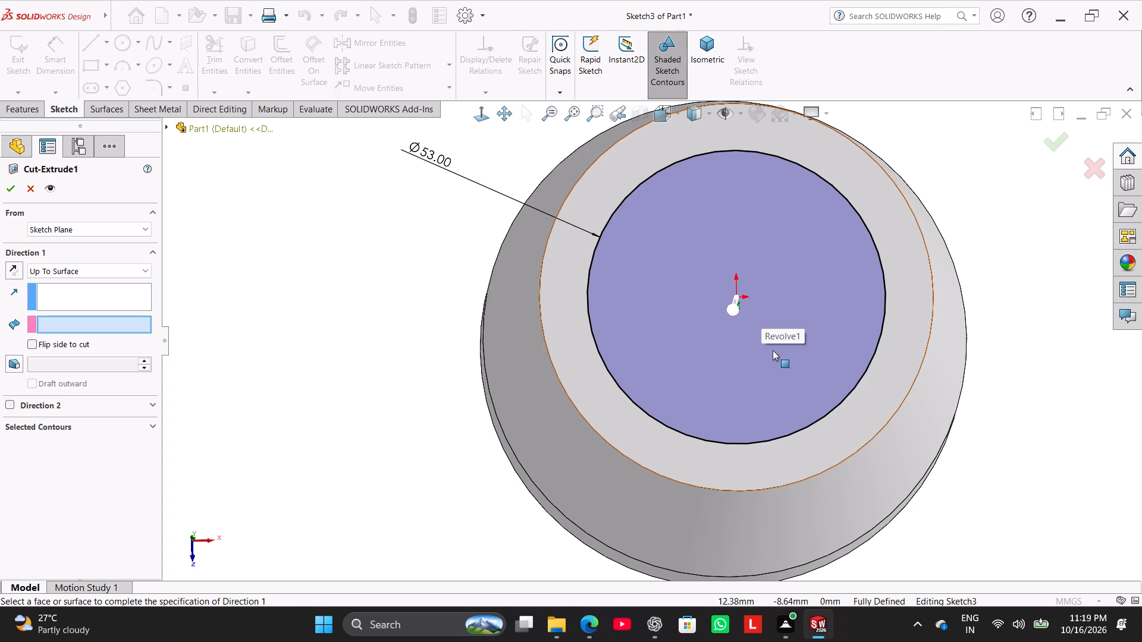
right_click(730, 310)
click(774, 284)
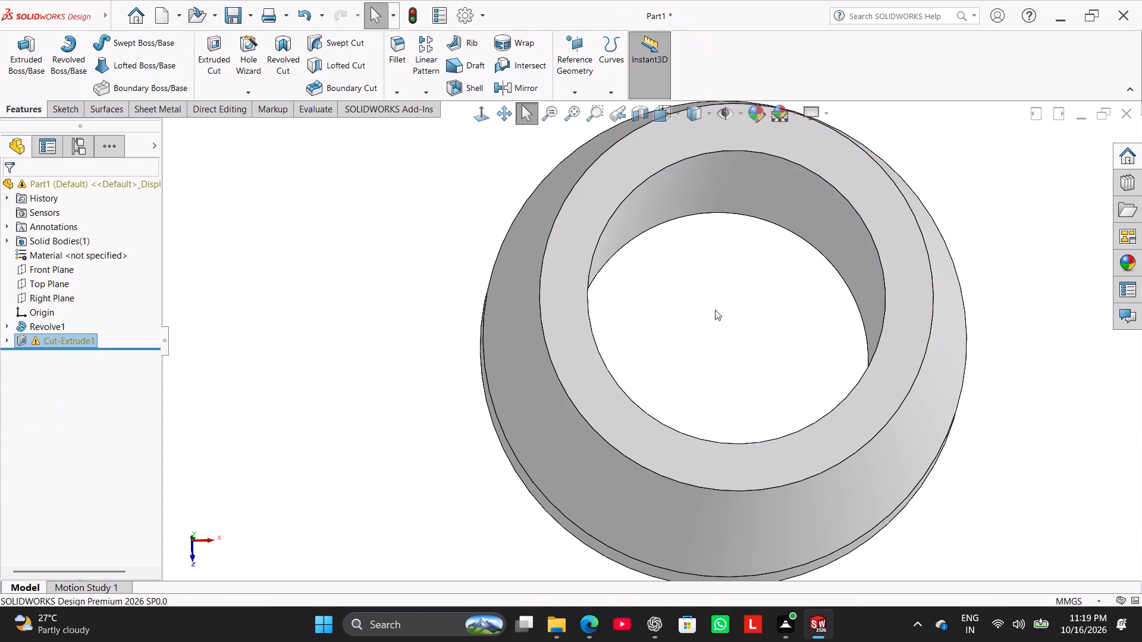
Inspect the bore from several angles and in a temporary section view through the Front Plane.
middle_drag(412, 354, 384, 396)
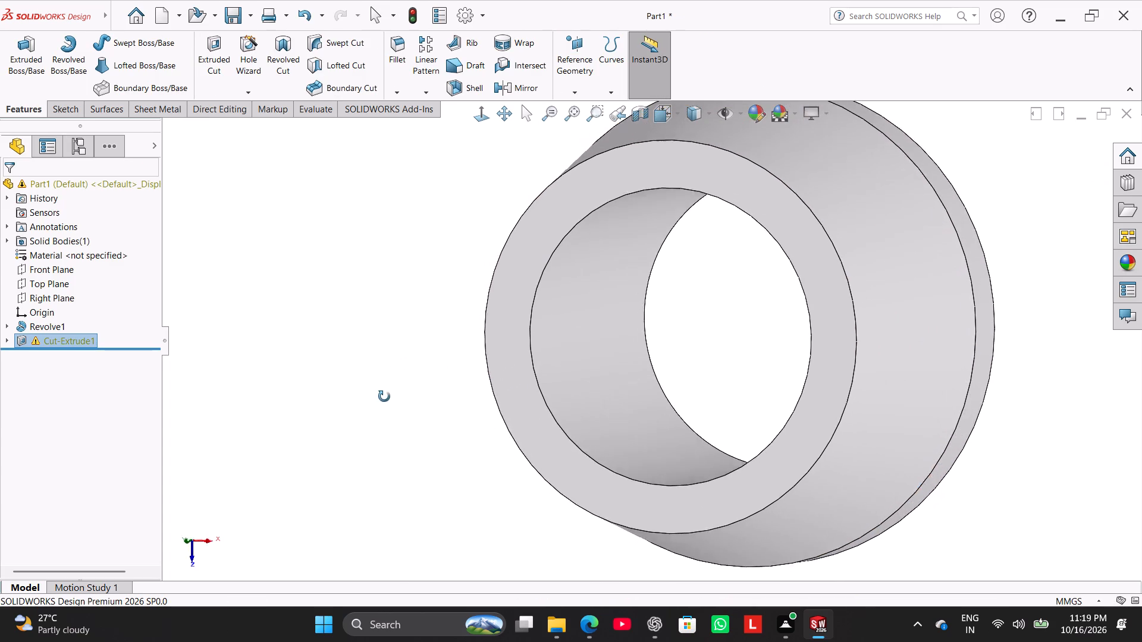
middle_drag(384, 396, 413, 311)
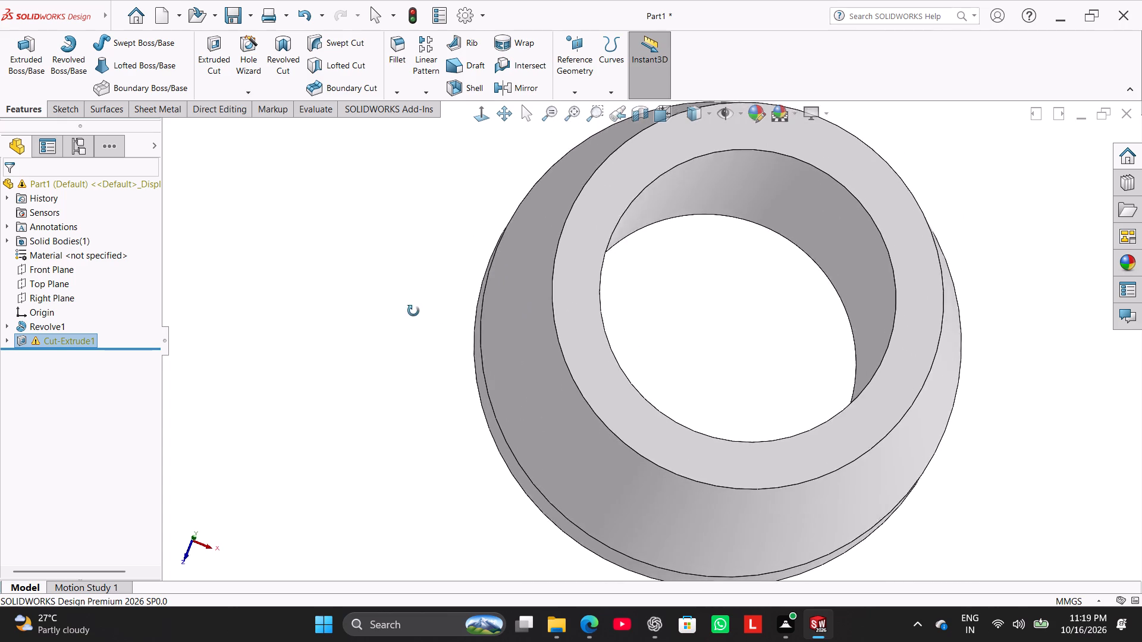
middle_drag(413, 311, 403, 241)
middle_drag(418, 341, 427, 285)
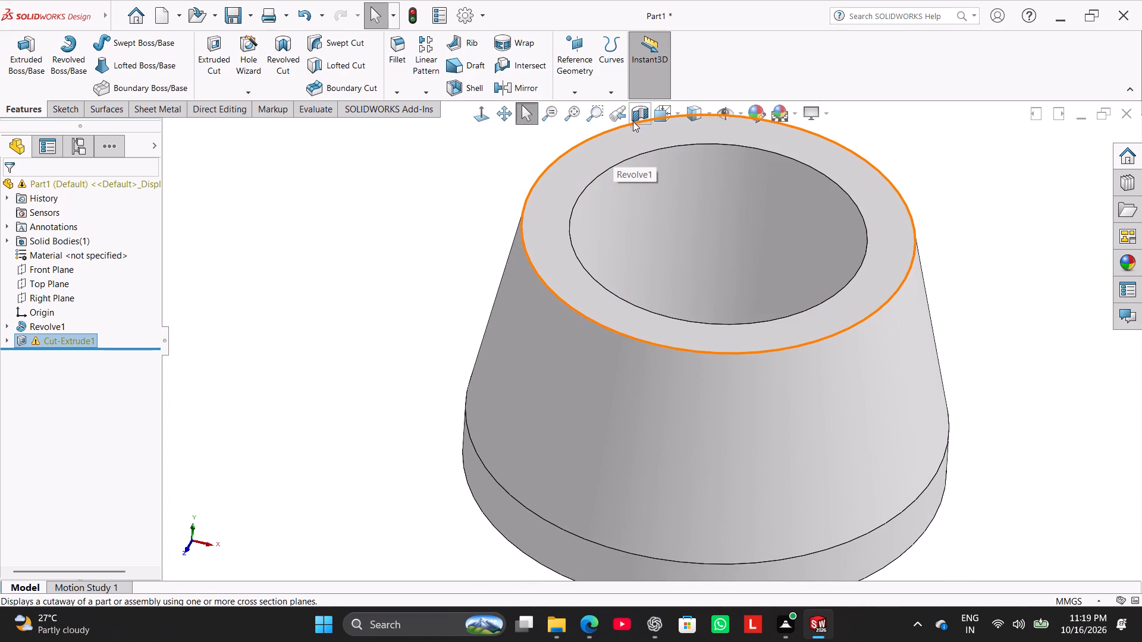
click(635, 119)
middle_drag(469, 320, 478, 293)
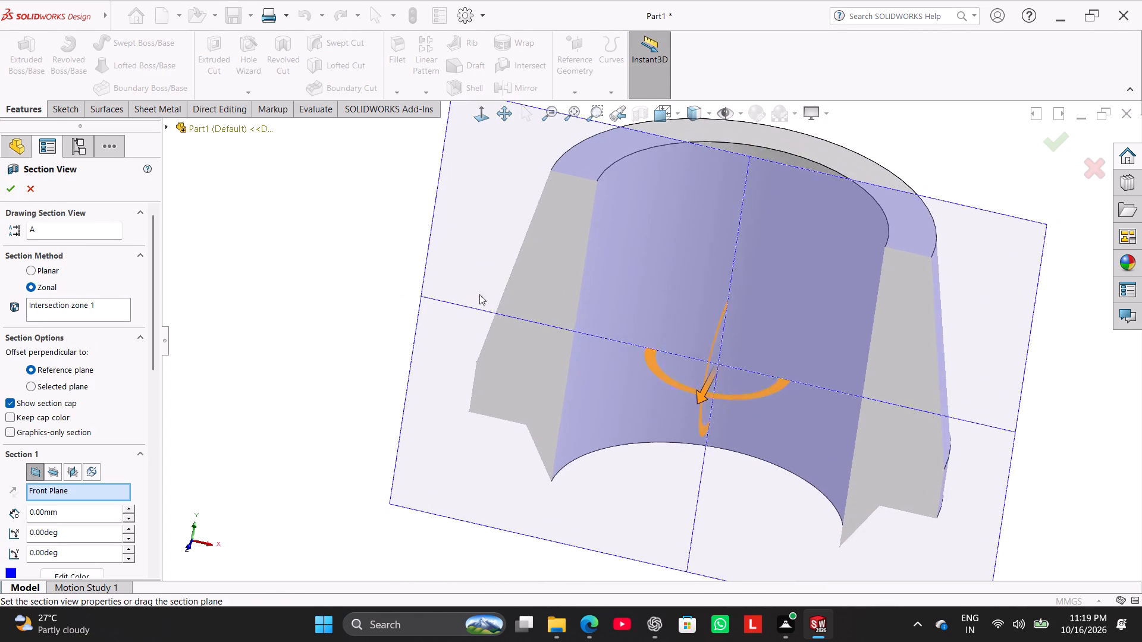
click(34, 185)
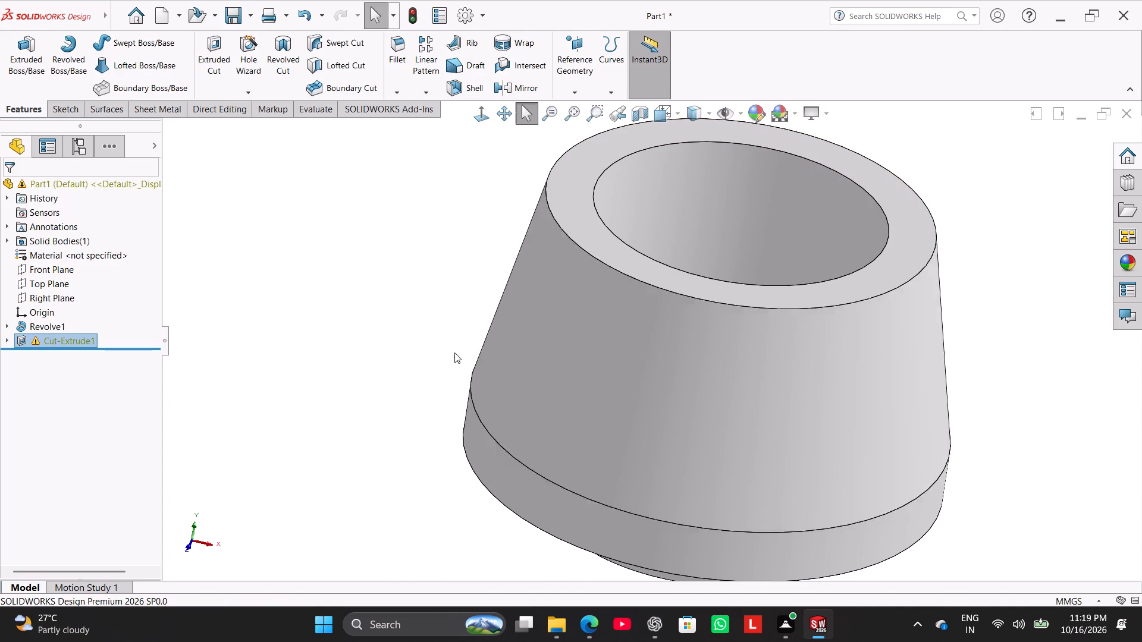
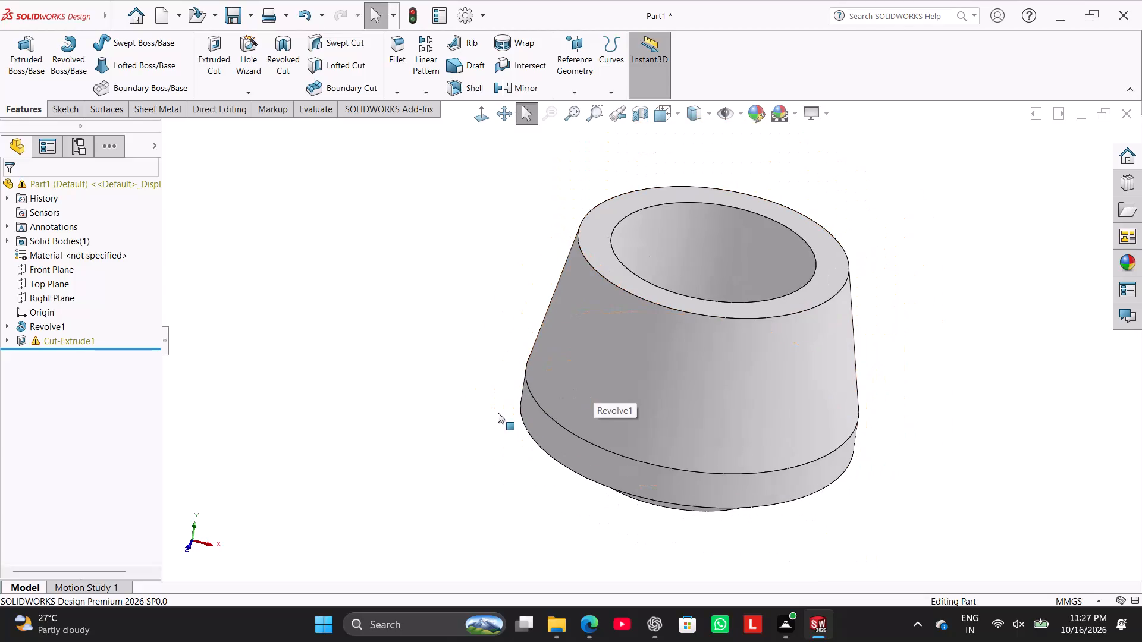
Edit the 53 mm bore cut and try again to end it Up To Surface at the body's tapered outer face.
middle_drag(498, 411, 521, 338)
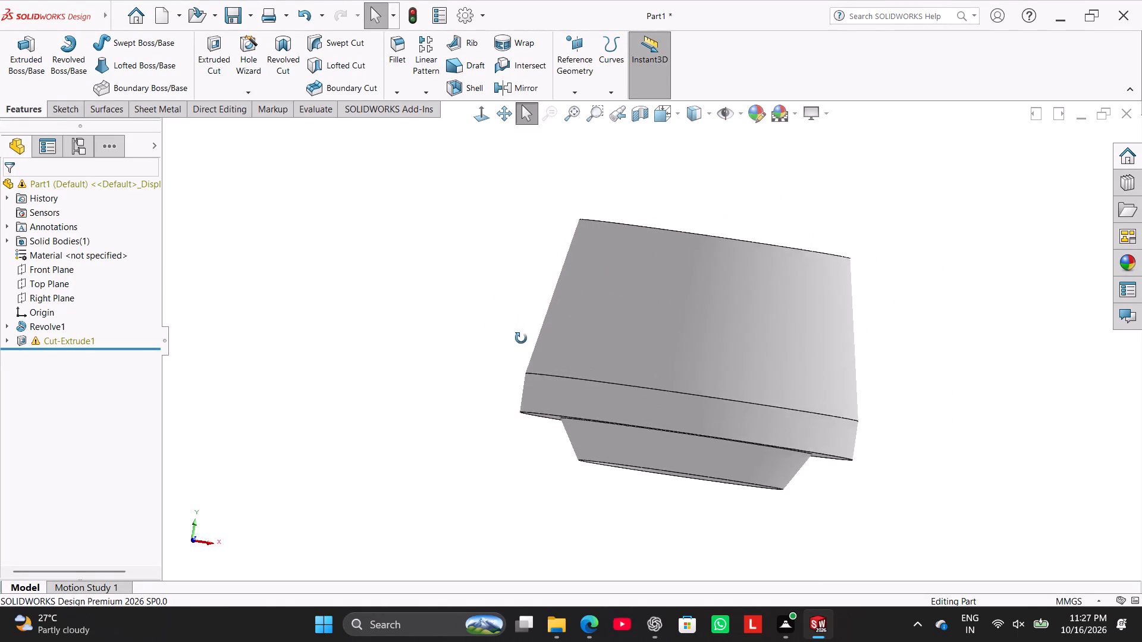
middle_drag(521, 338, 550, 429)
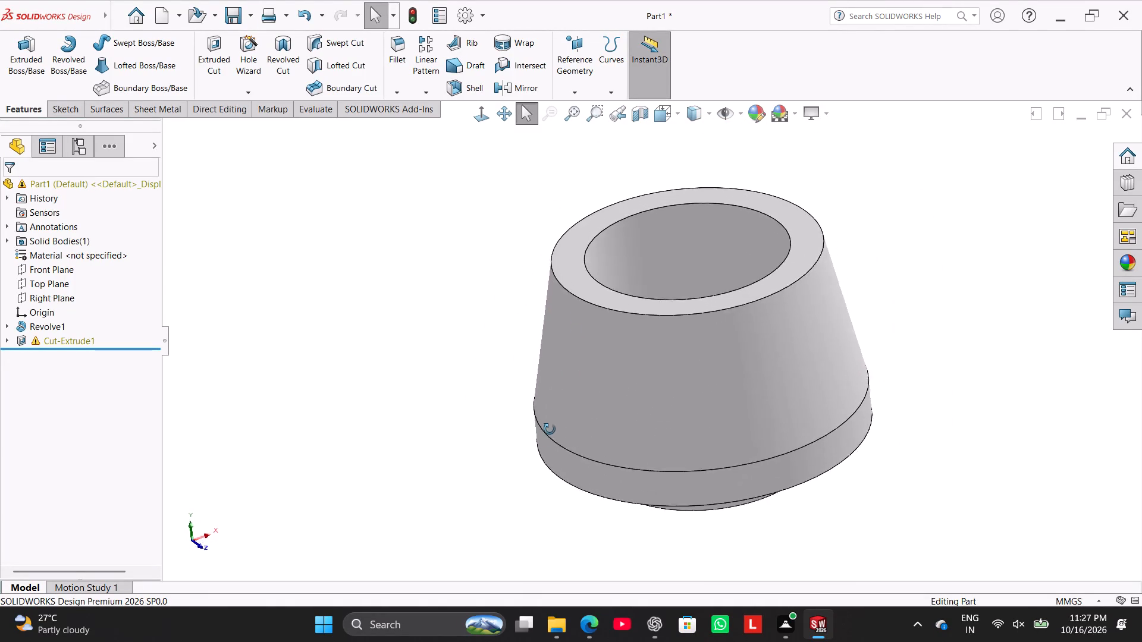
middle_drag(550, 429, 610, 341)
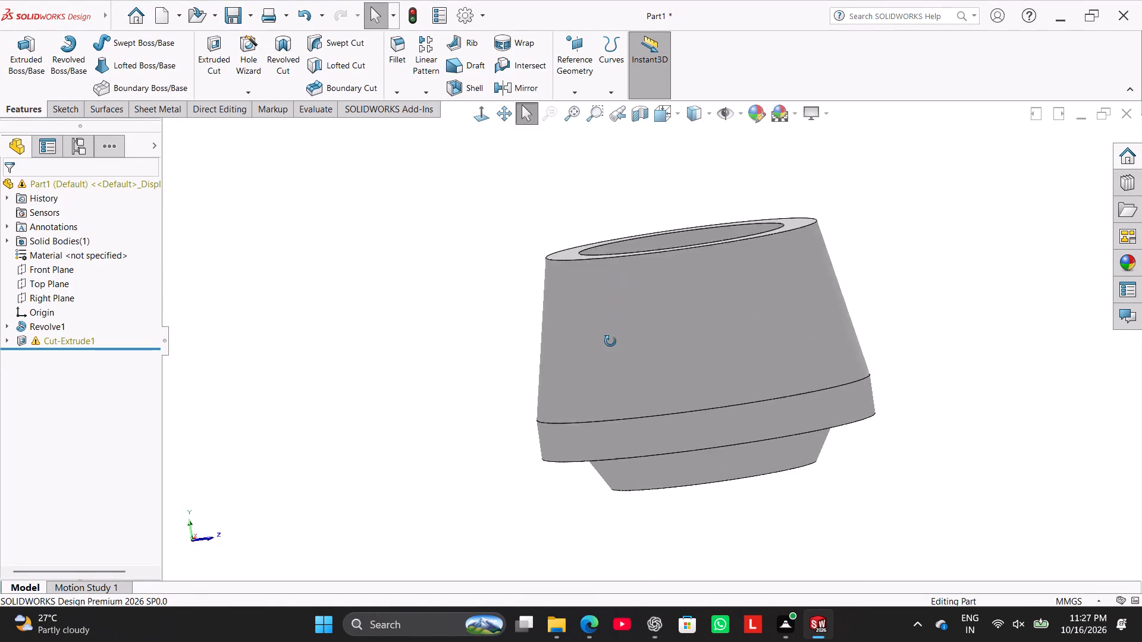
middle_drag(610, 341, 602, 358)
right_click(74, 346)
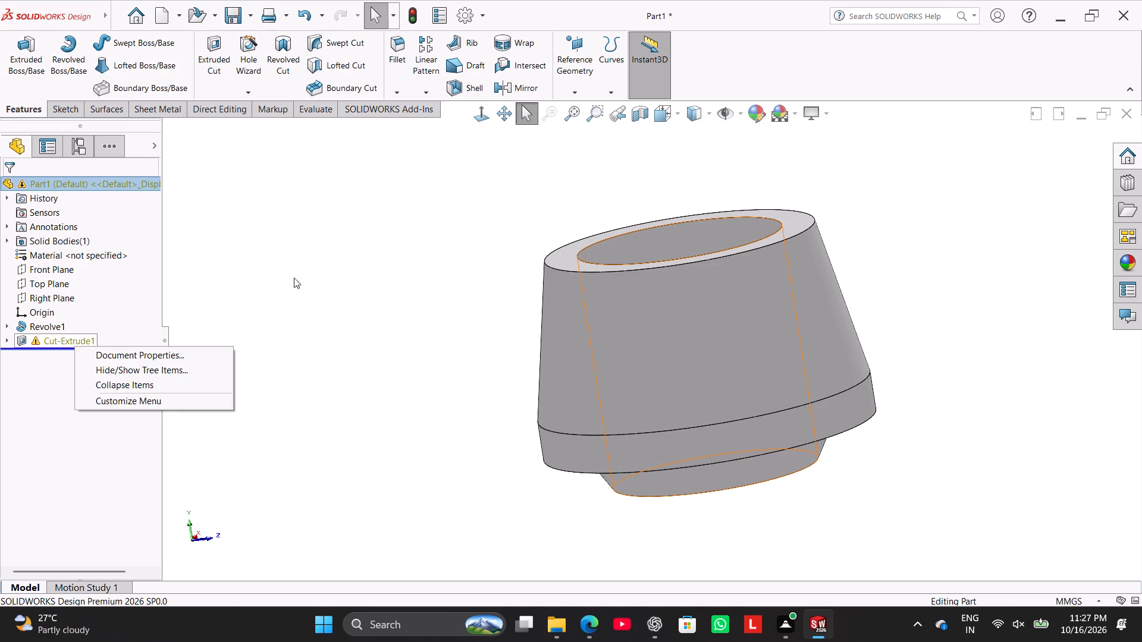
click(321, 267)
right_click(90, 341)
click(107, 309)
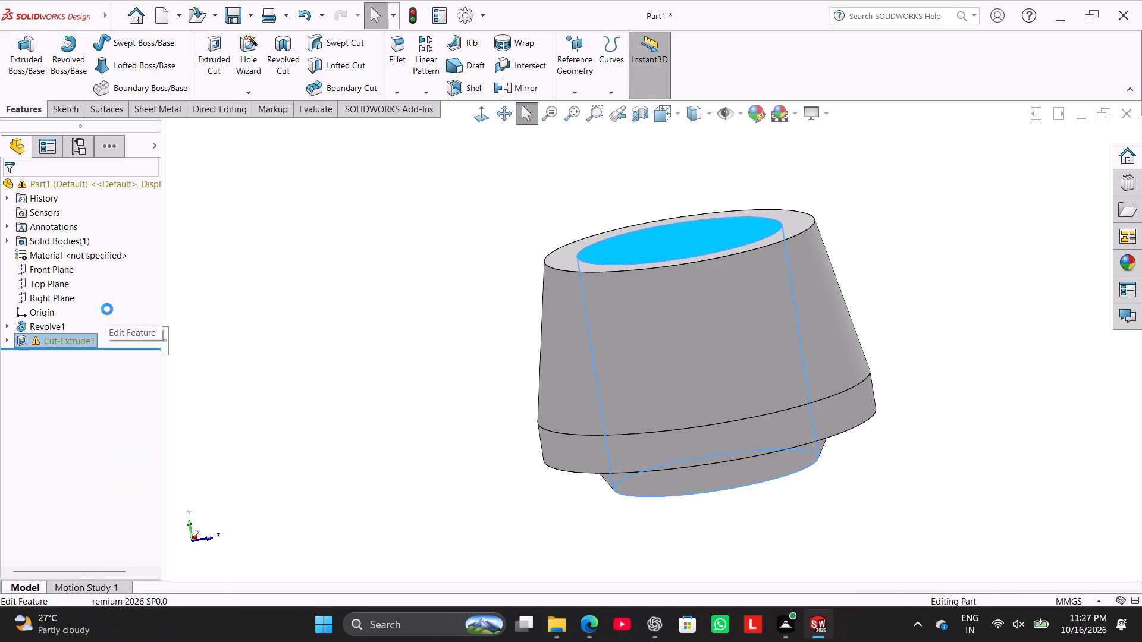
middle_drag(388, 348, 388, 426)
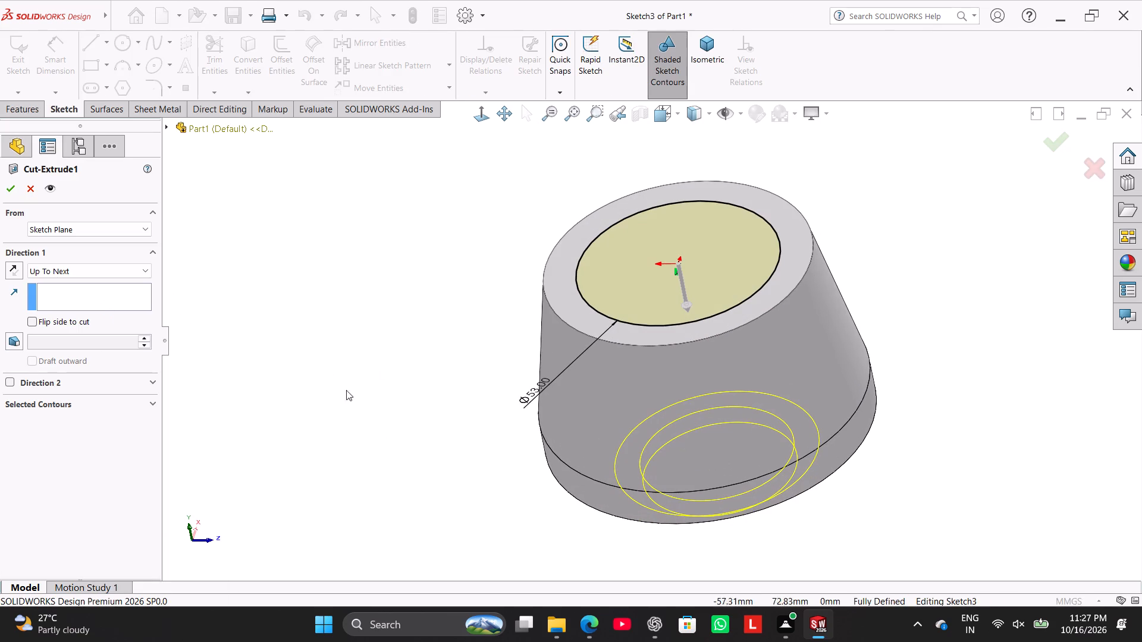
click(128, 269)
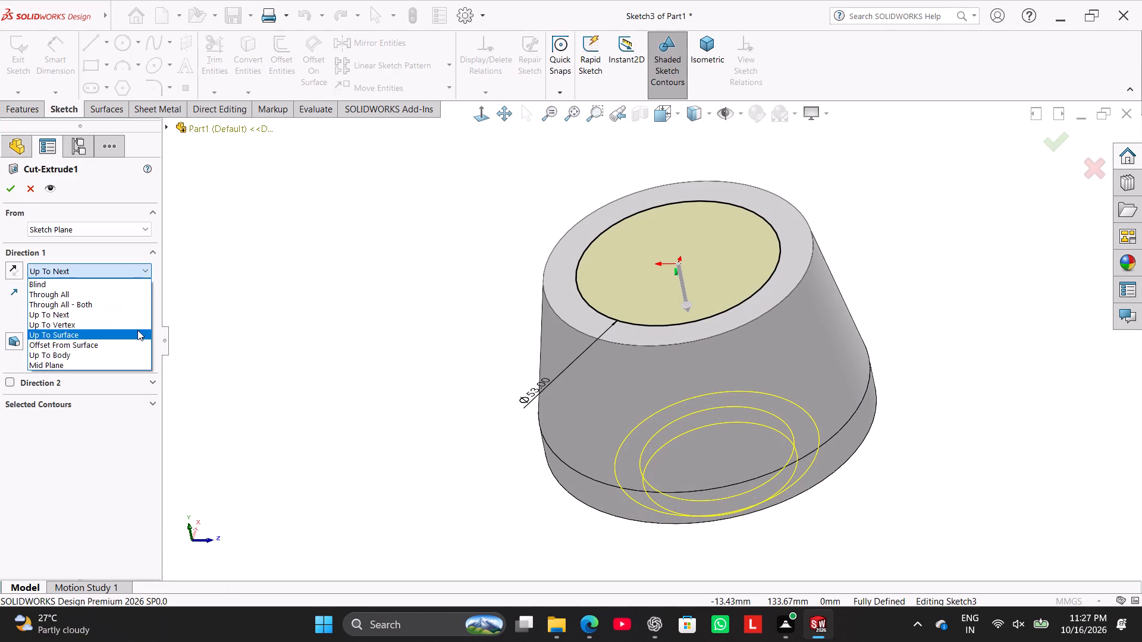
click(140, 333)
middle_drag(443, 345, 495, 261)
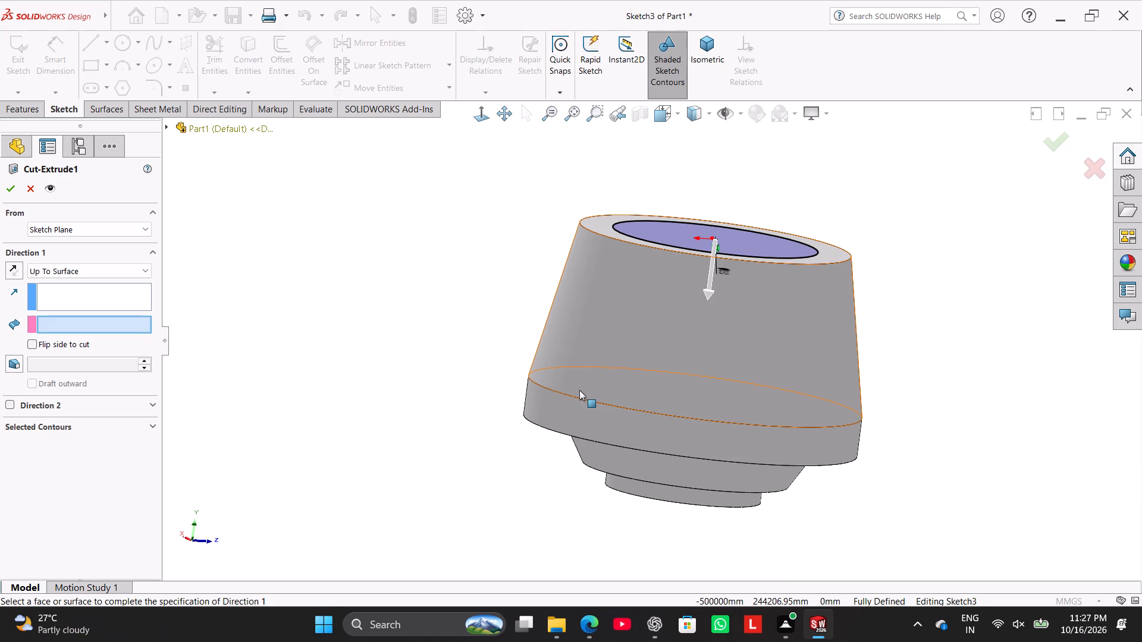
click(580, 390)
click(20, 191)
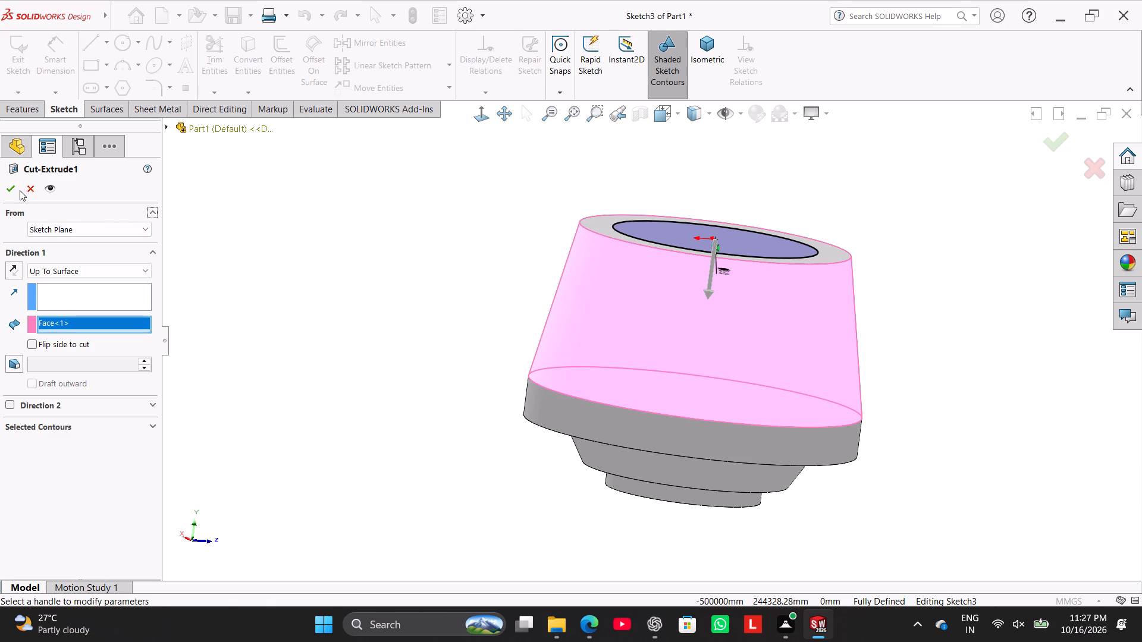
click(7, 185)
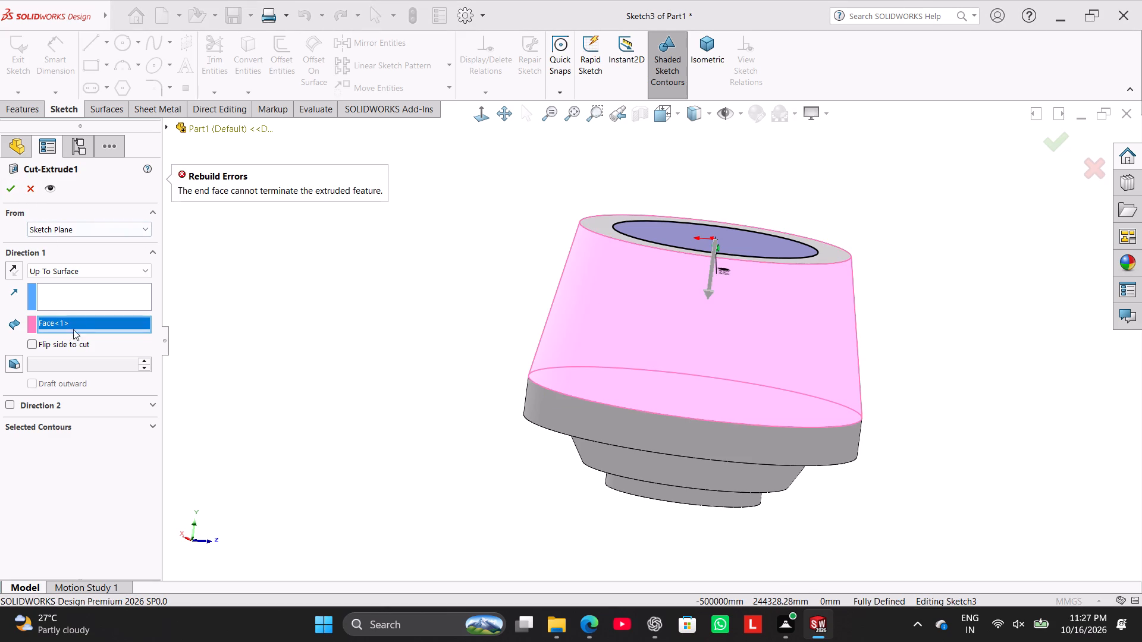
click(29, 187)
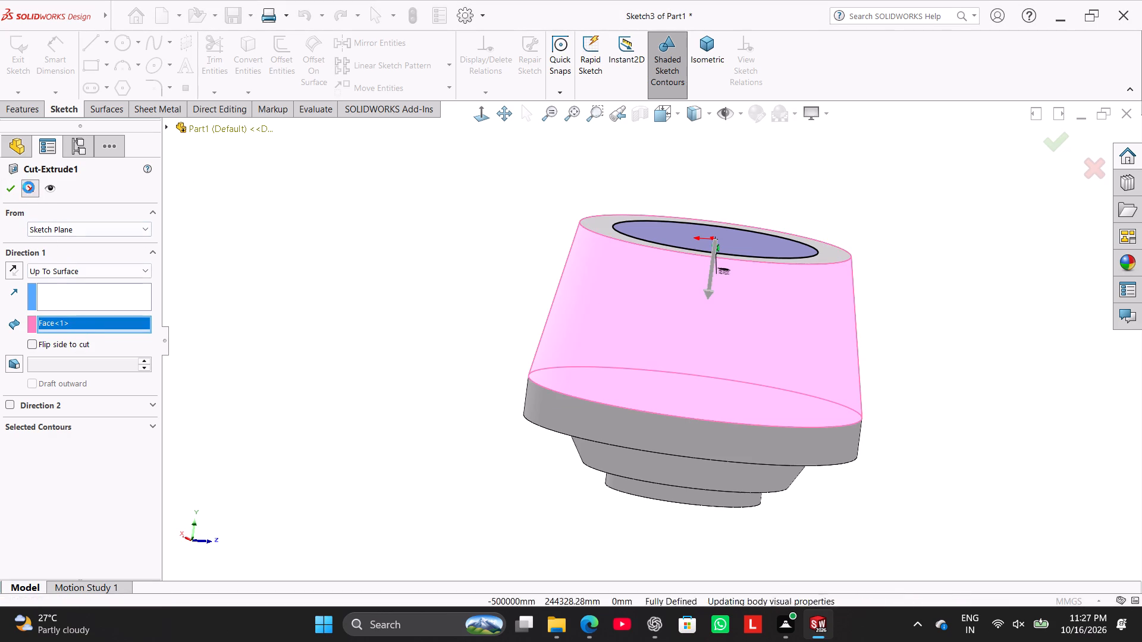
Delete the 53 mm bore cut feature while keeping its circle sketch.
right_click(74, 346)
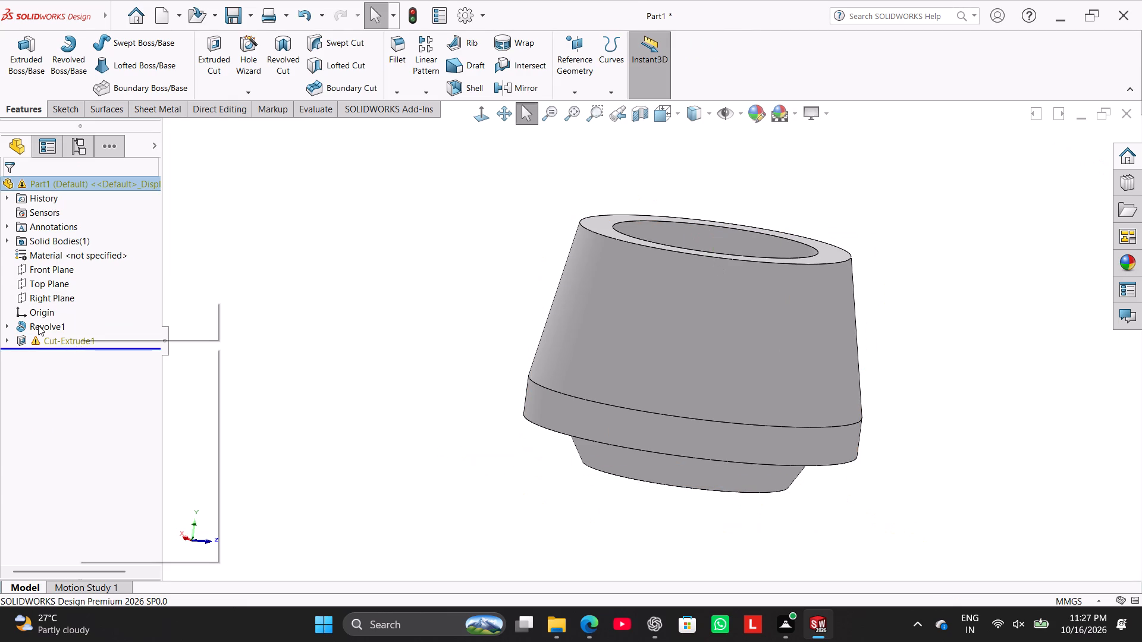
click(38, 325)
click(63, 339)
right_click(63, 339)
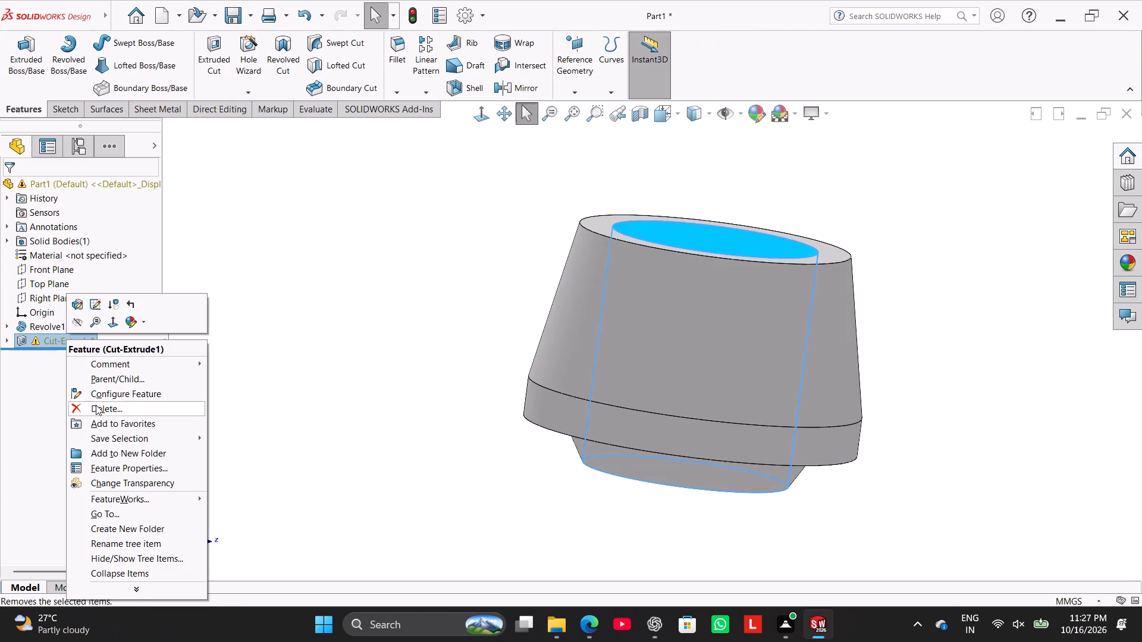
click(98, 406)
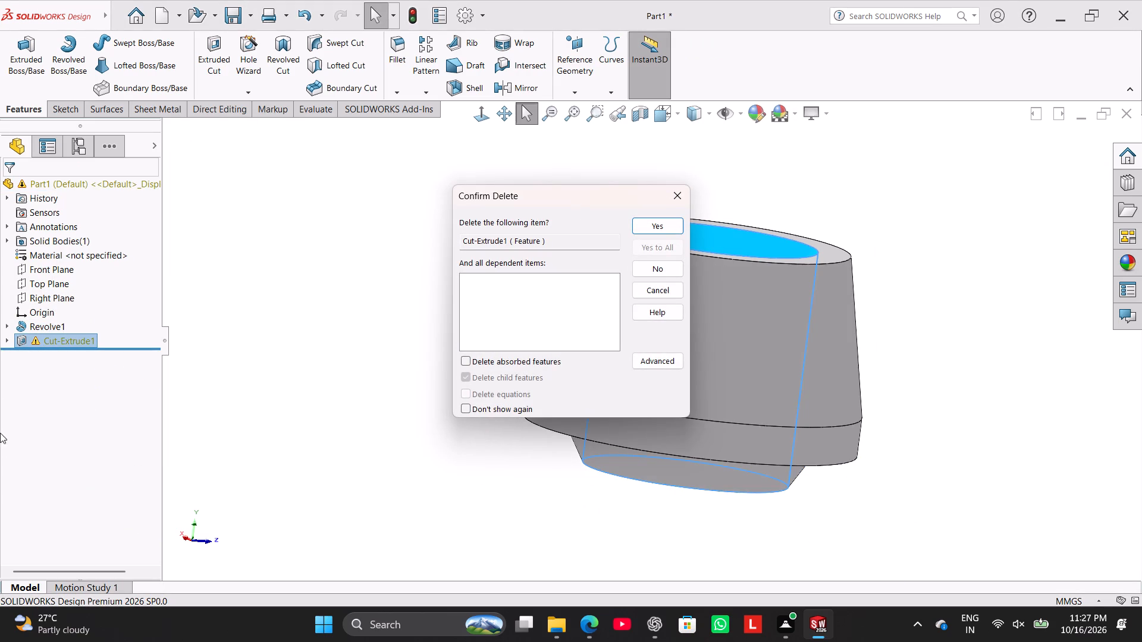
click(678, 227)
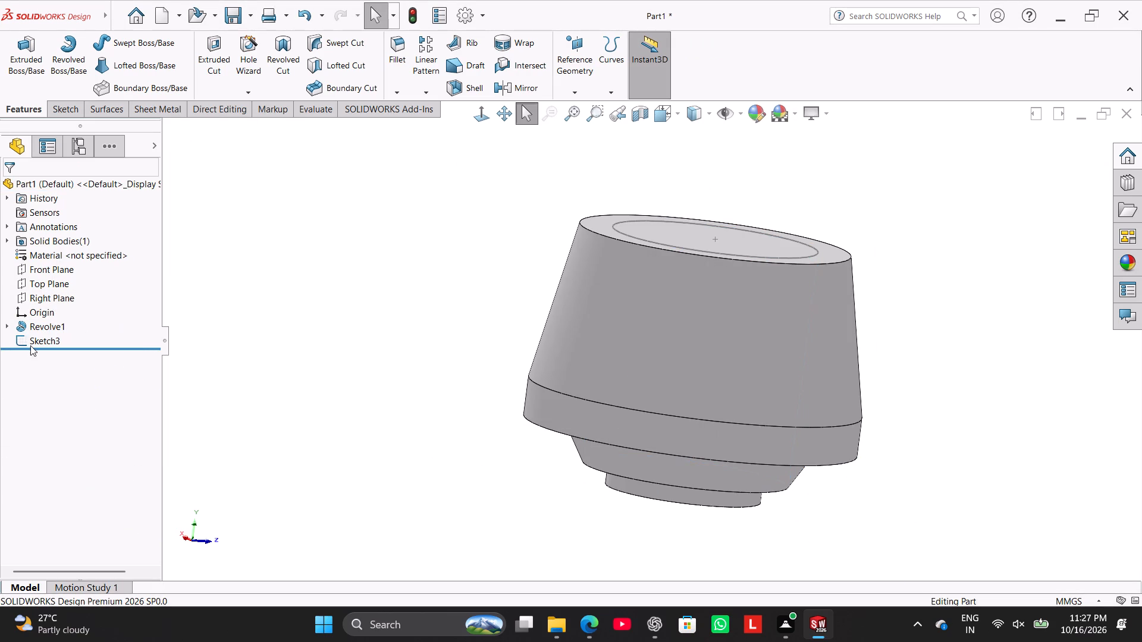
Start an extruded cut from the 53 mm circle sketch and try ending it Up To Surface at the tapered outer face.
click(30, 345)
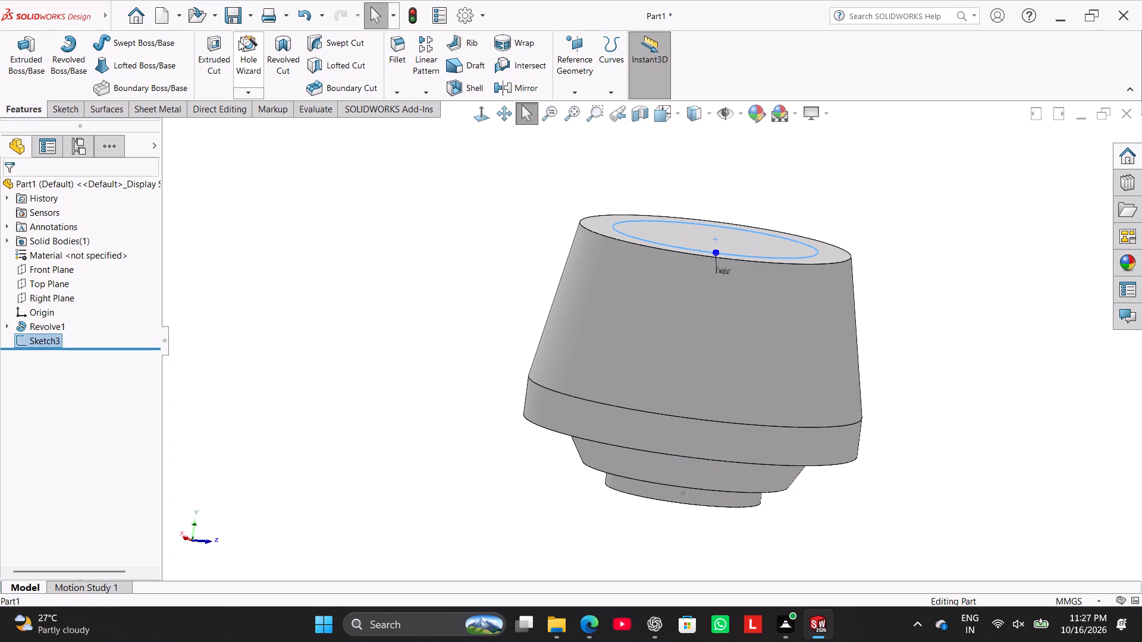
click(214, 53)
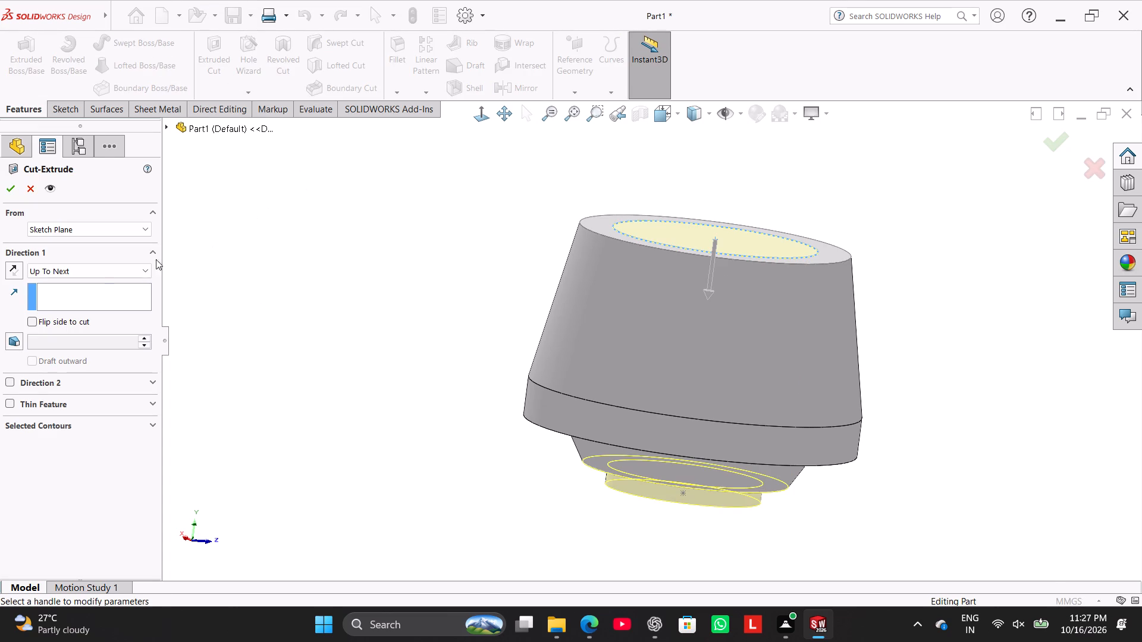
click(98, 268)
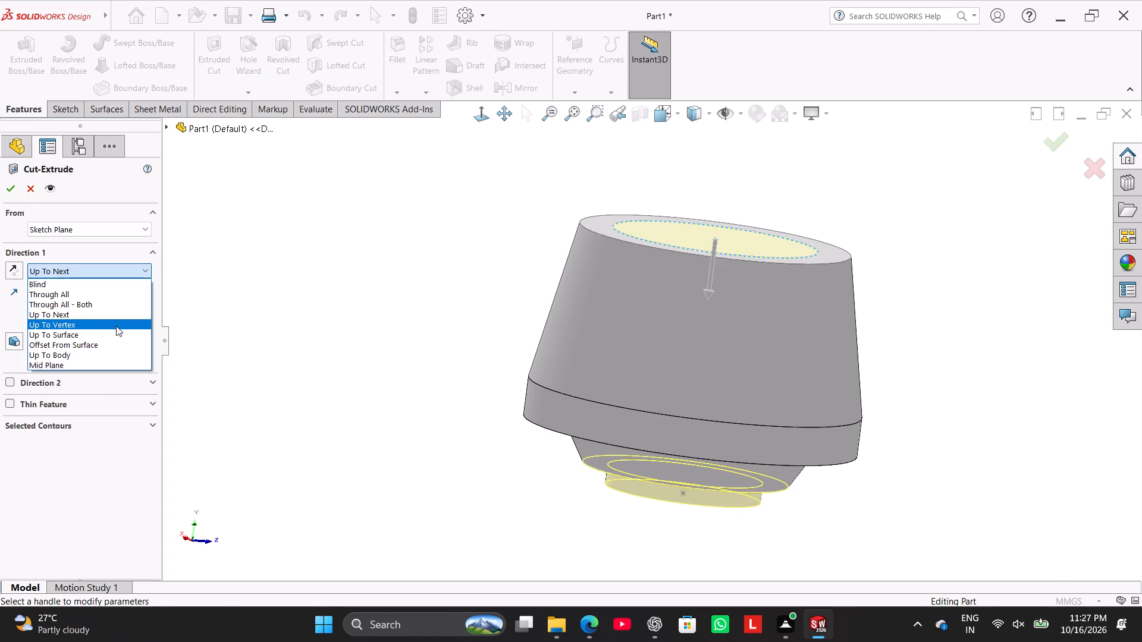
click(123, 332)
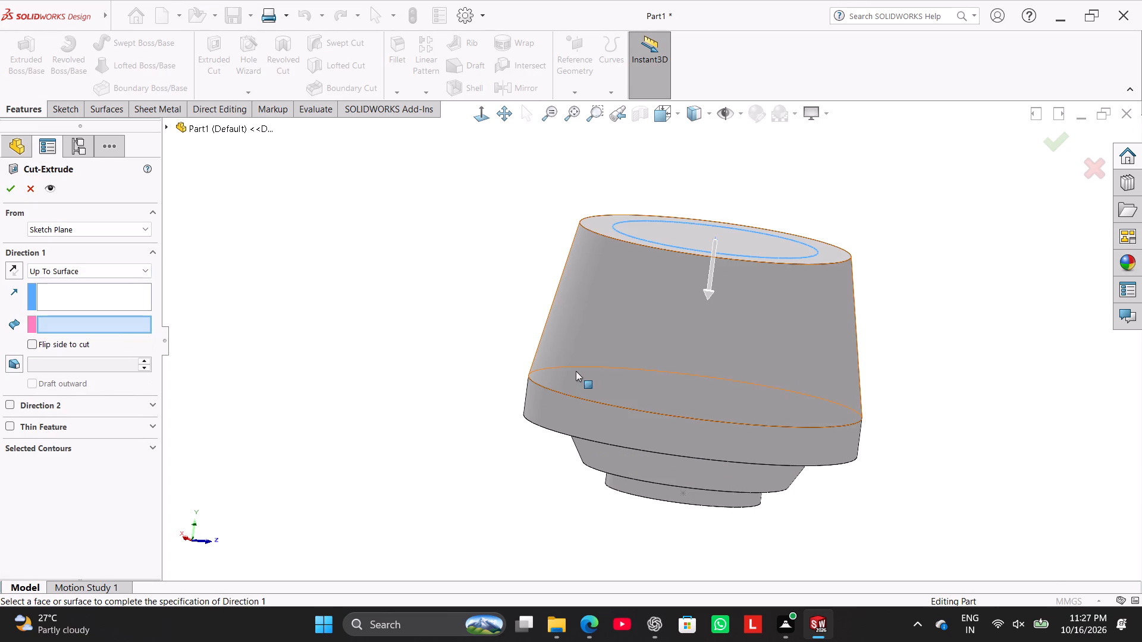
click(634, 404)
click(12, 184)
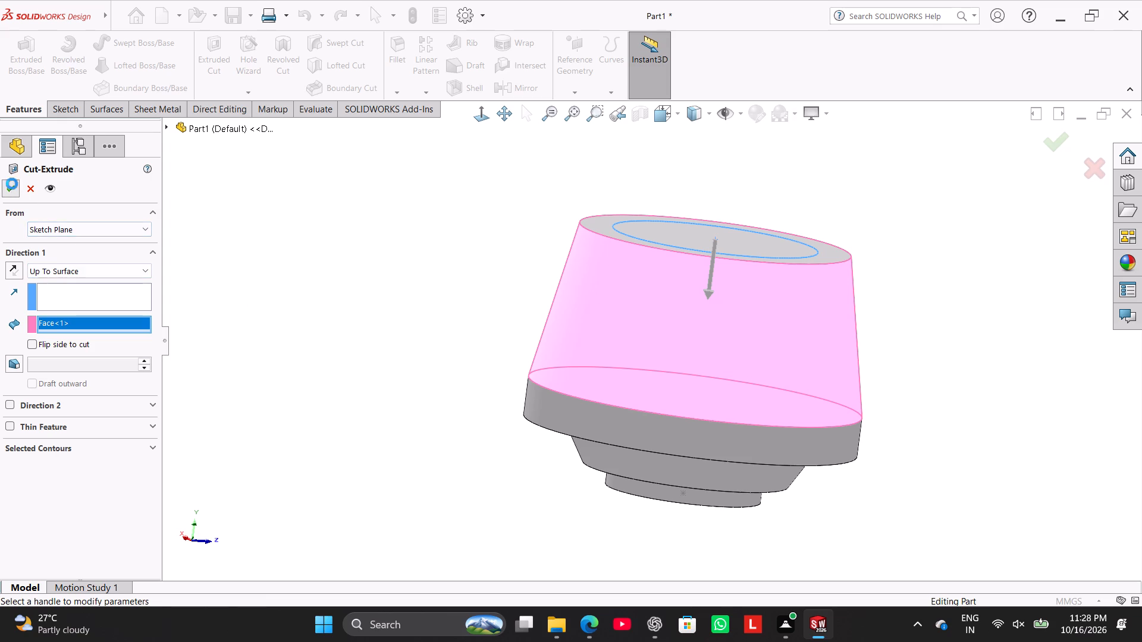
right_click(137, 316)
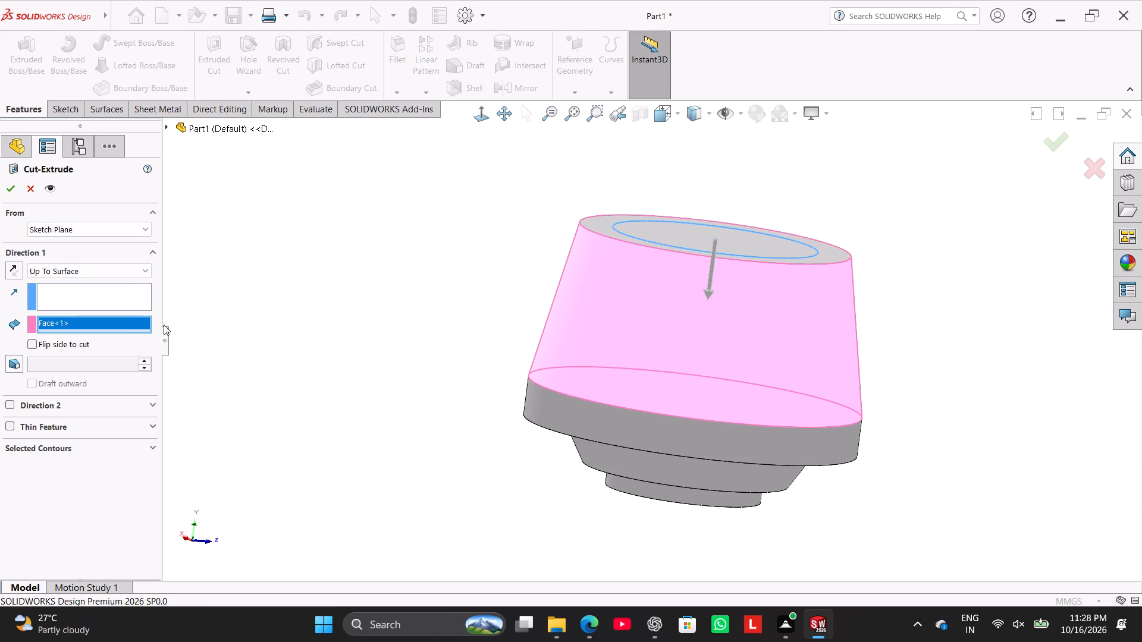
right_click(134, 325)
click(180, 345)
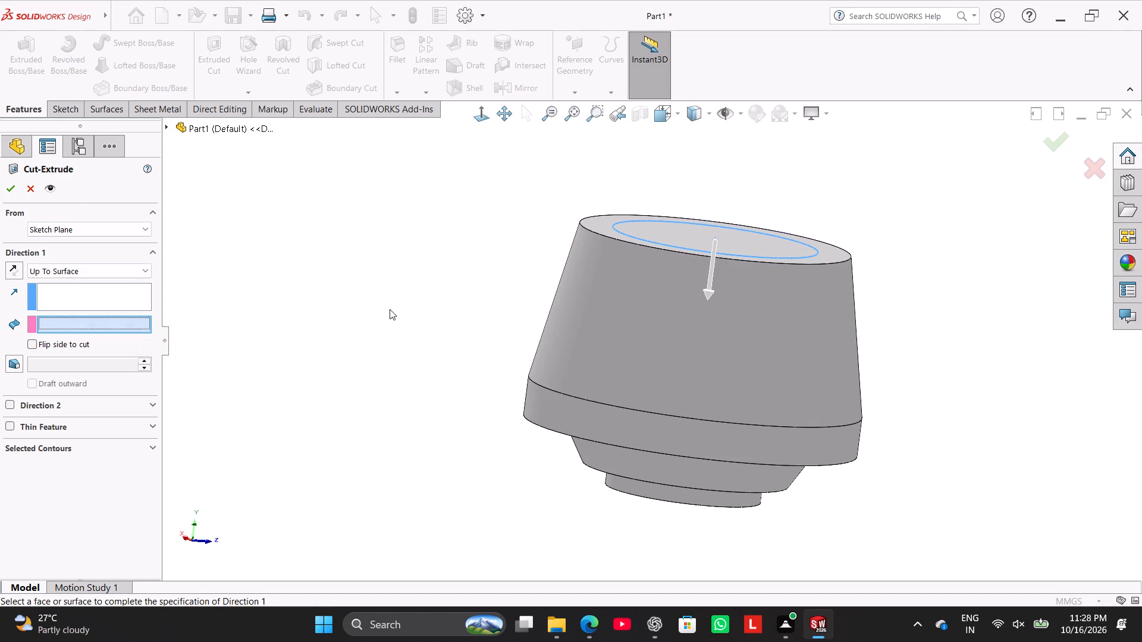
Cut the 53 mm circle into the body with a Blind end condition at 40.96 mm depth.
middle_drag(526, 258, 512, 392)
middle_drag(512, 382, 516, 347)
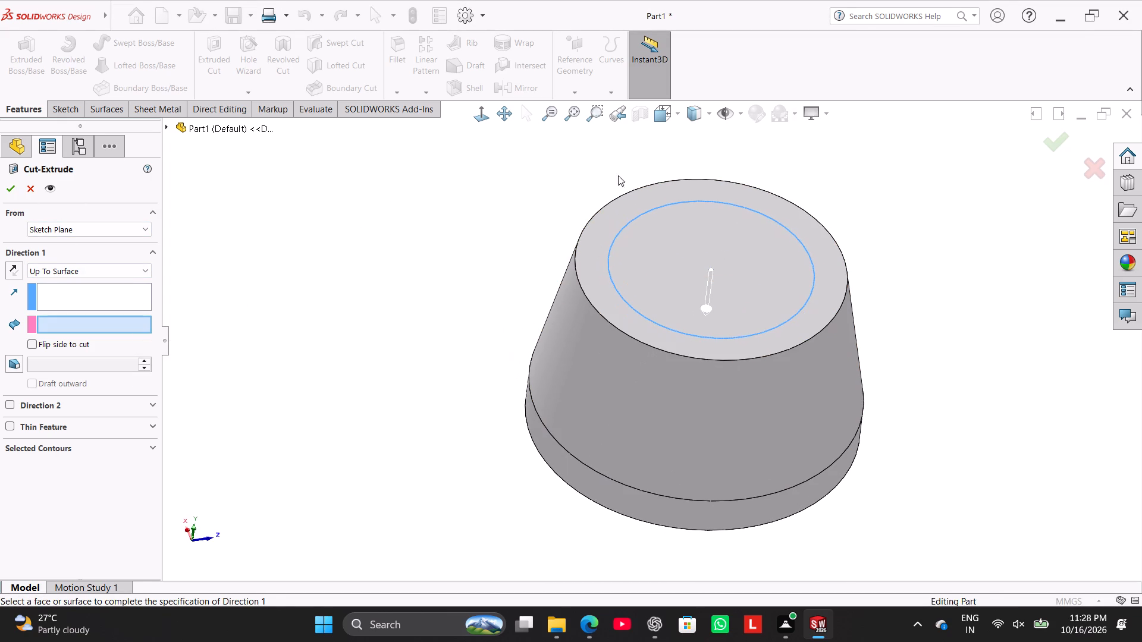
click(641, 103)
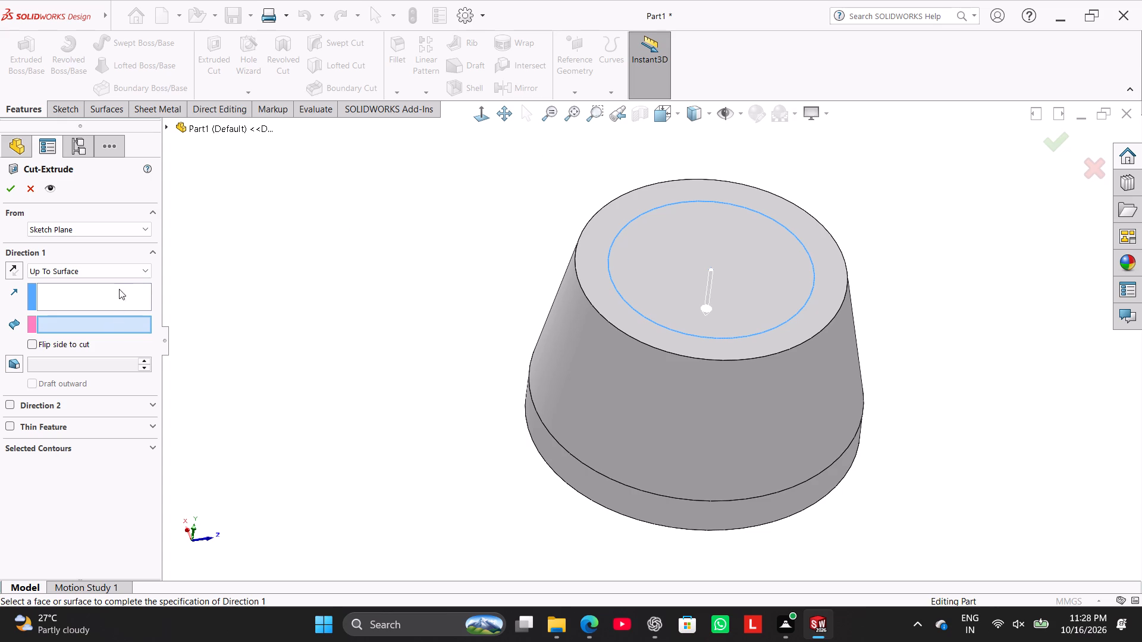
click(121, 273)
click(119, 282)
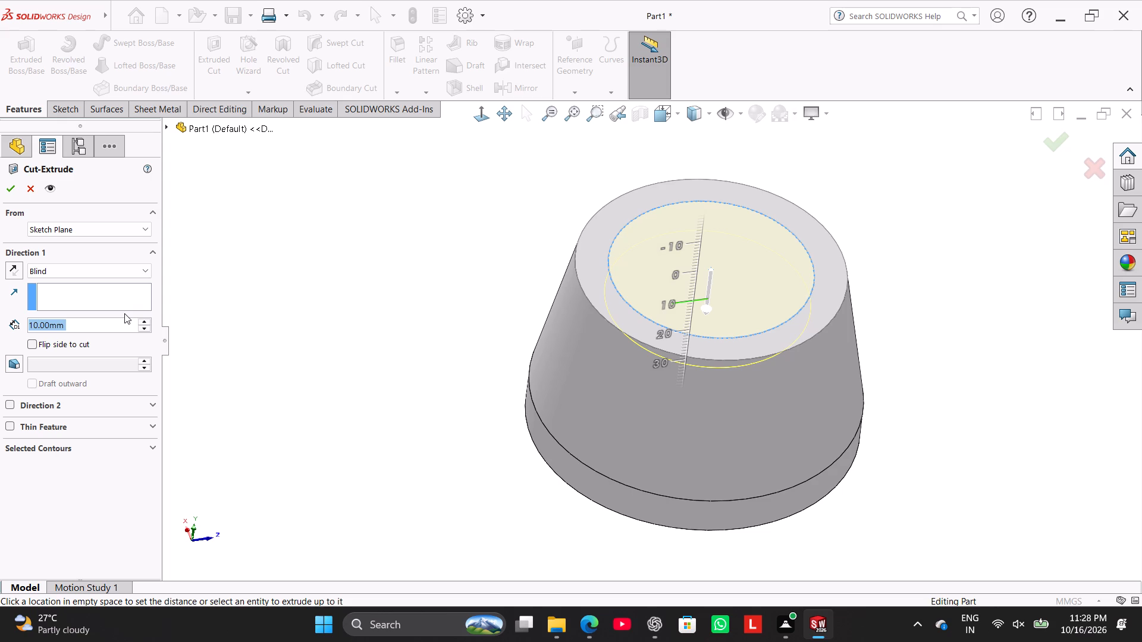
text(17.5)
key(4)
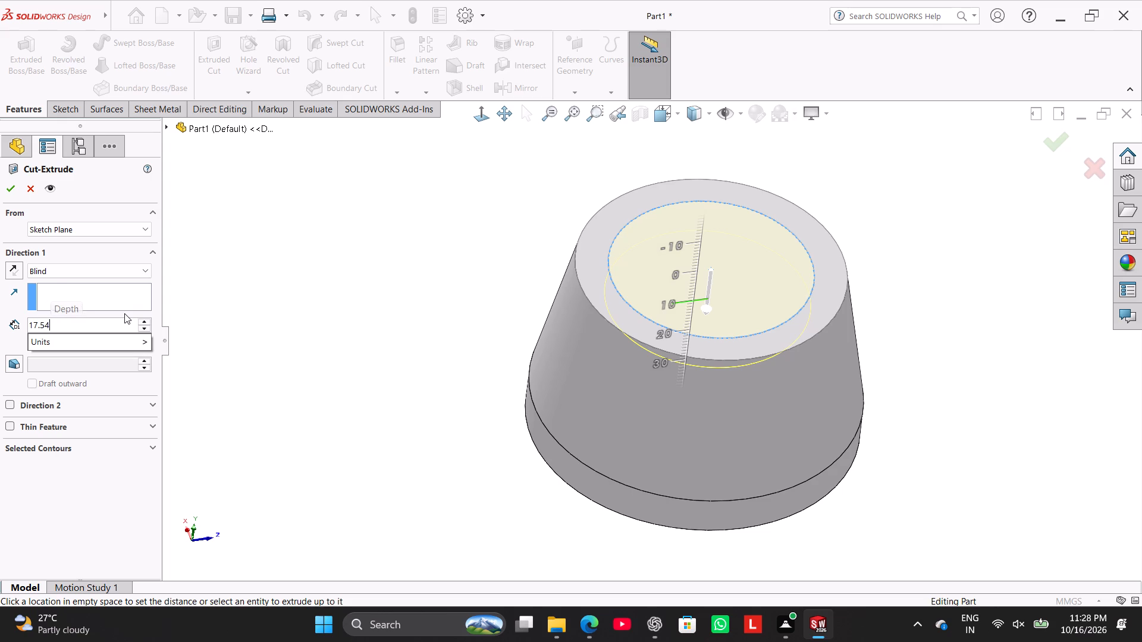
key(plus)
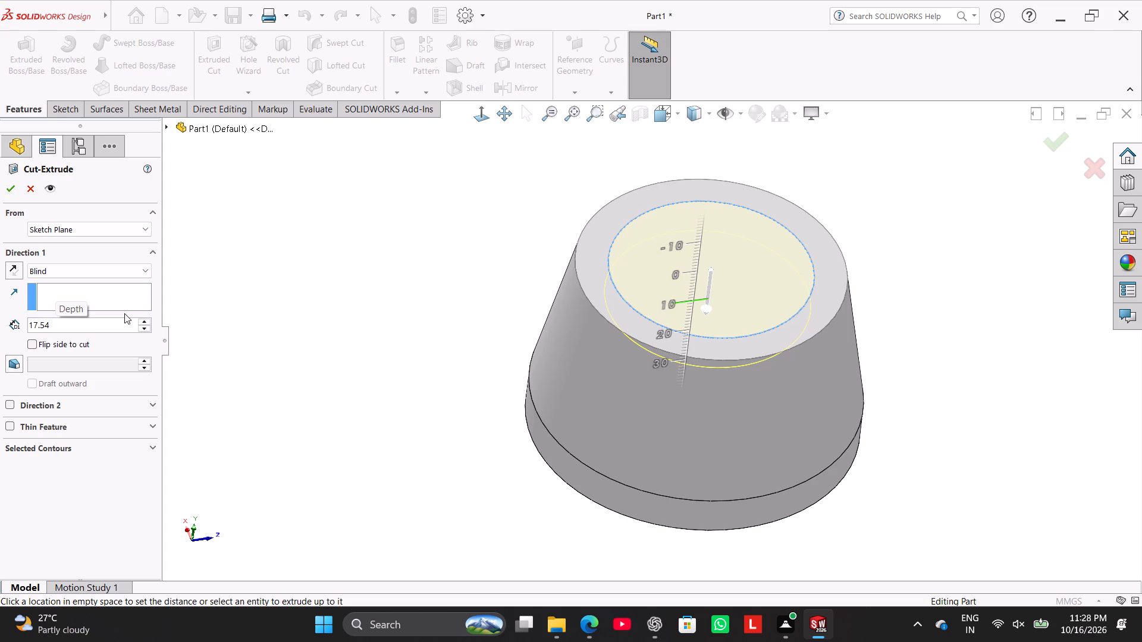
text(11)
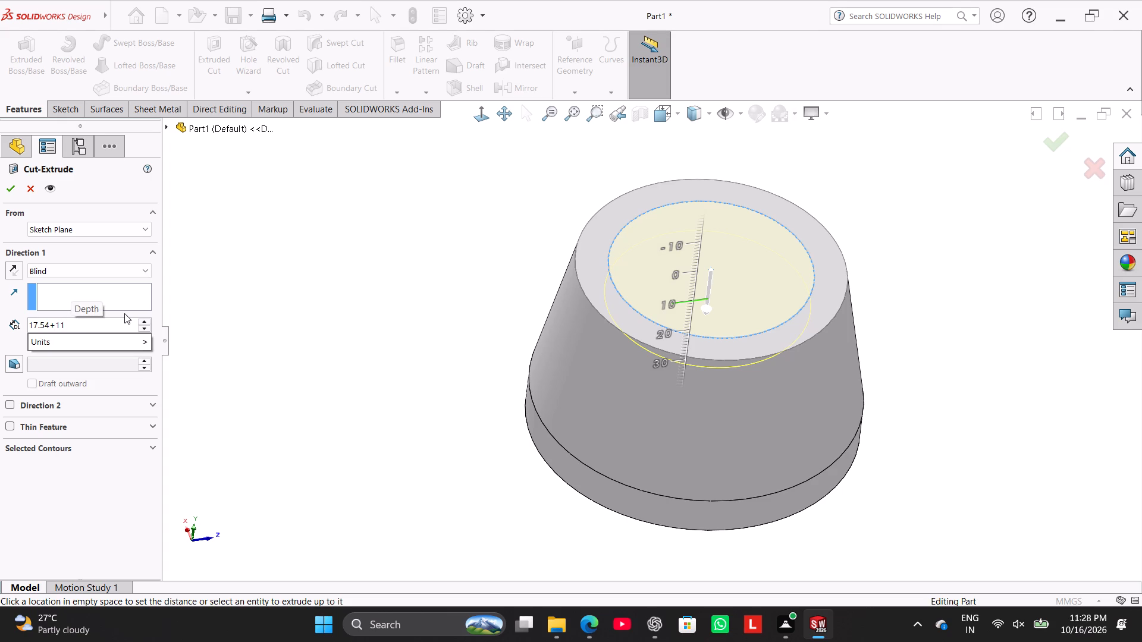
text(.71+11.)
text(71)
key(Return)
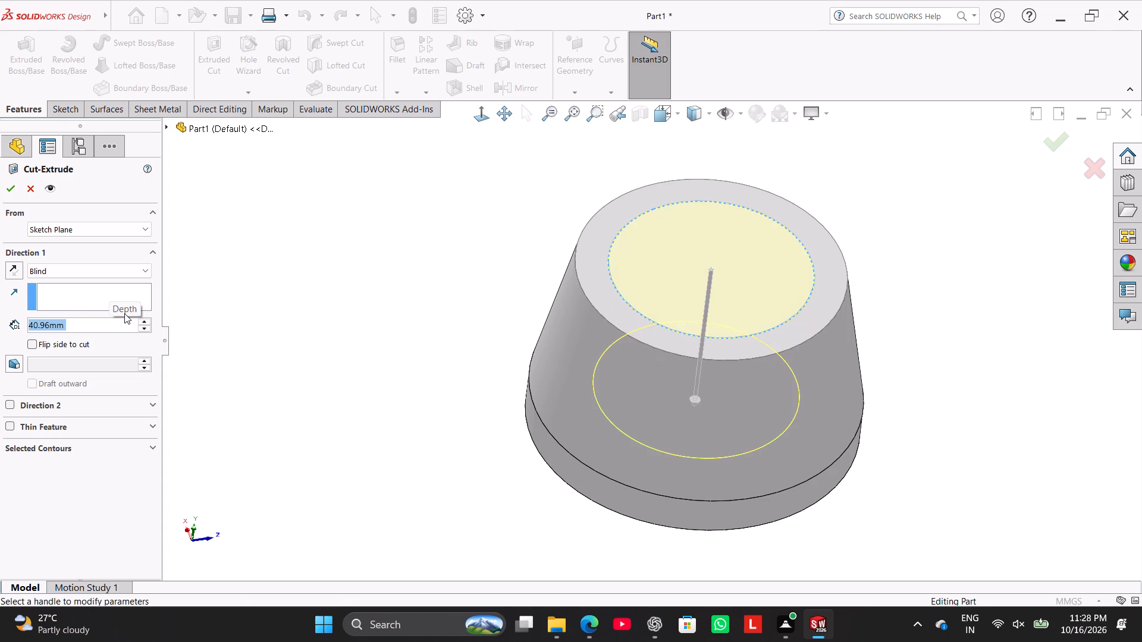
click(7, 185)
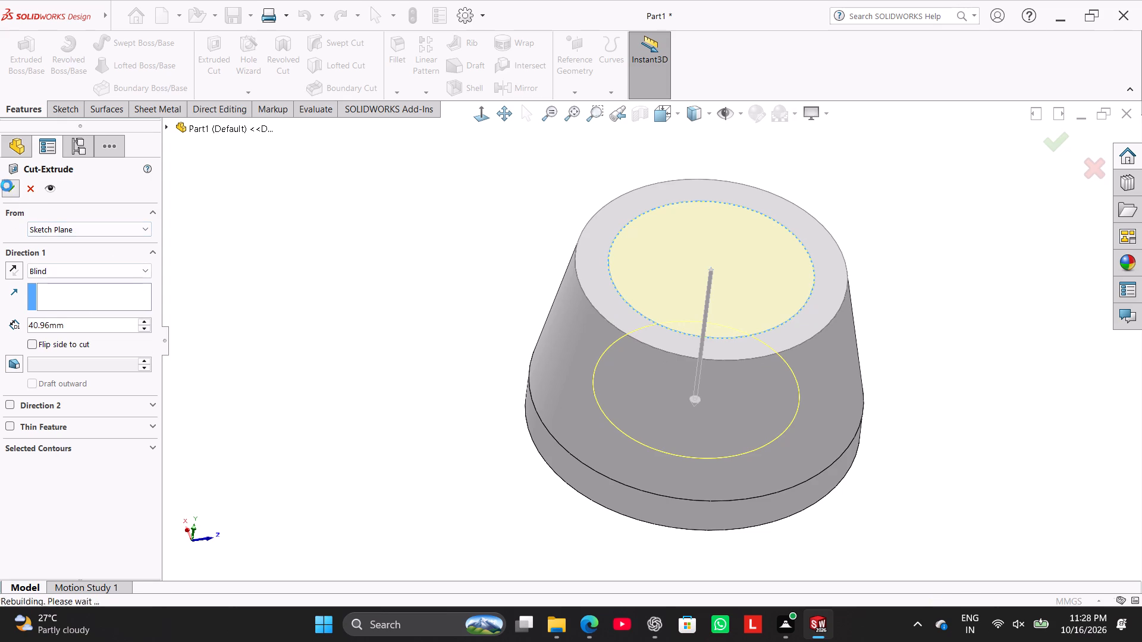
Edit the revolve's half-profile sketch and trim away the short vertical rim line and the horizontal shoulder line beneath it.
click(365, 290)
middle_drag(447, 332, 501, 272)
right_drag(219, 461, 310, 381)
middle_drag(379, 417, 438, 284)
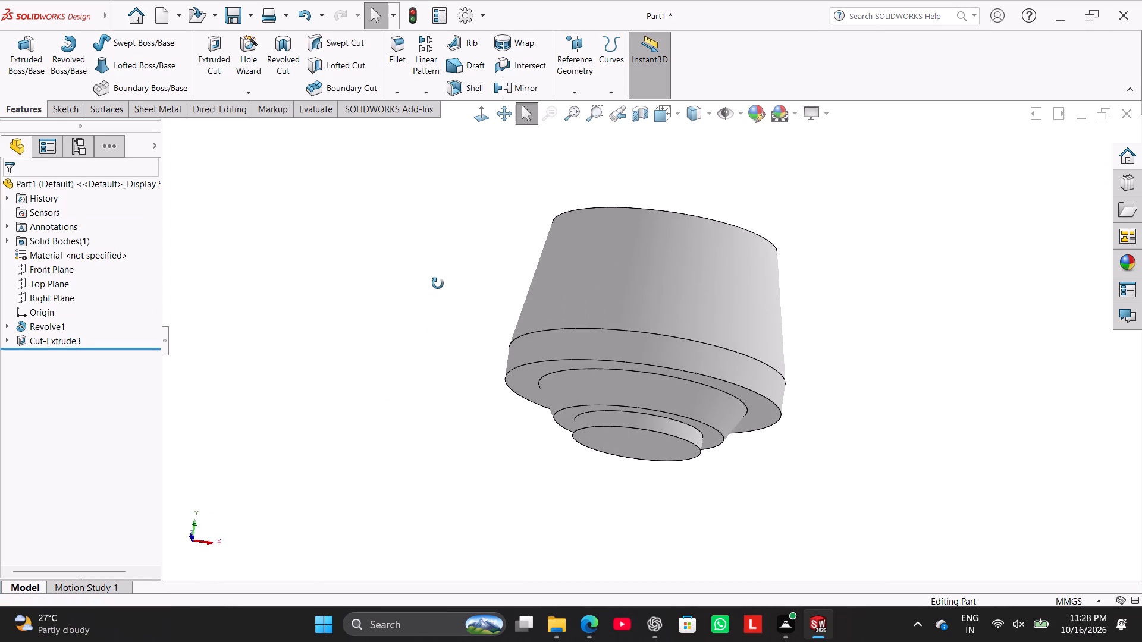
middle_drag(438, 284, 444, 322)
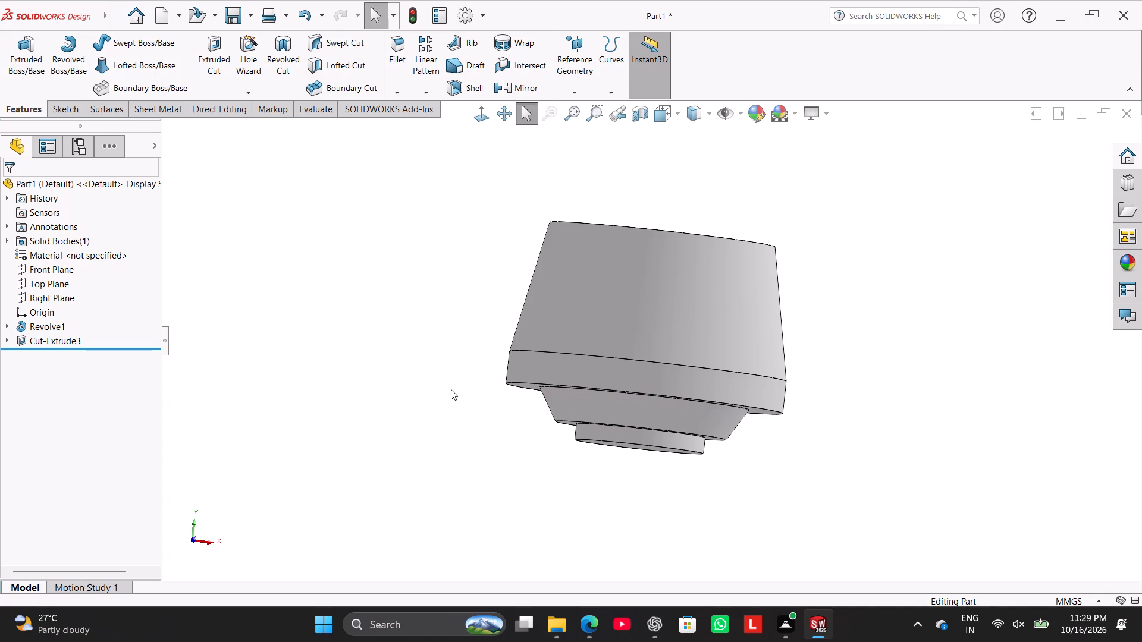
right_click(49, 324)
click(79, 284)
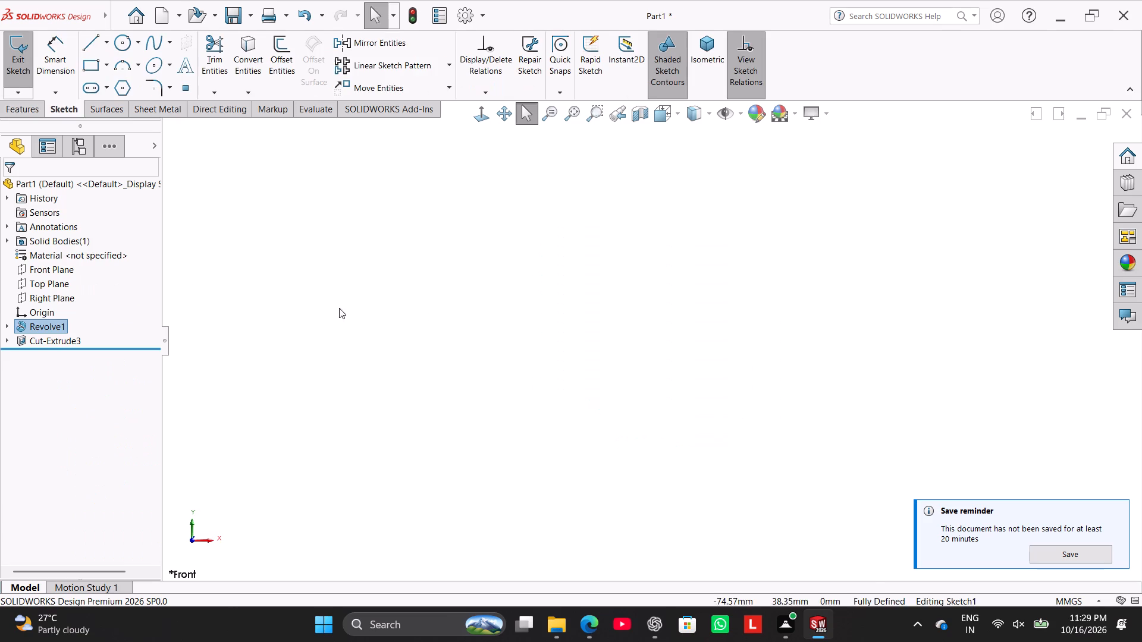
click(362, 364)
scroll(598, 344, up, 3)
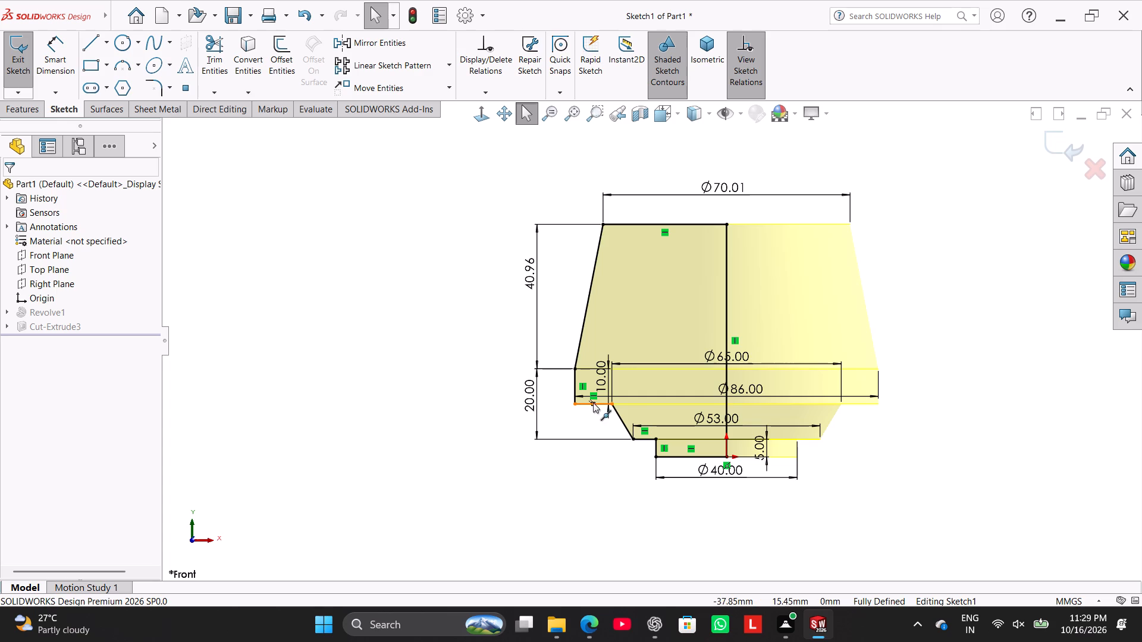
click(209, 52)
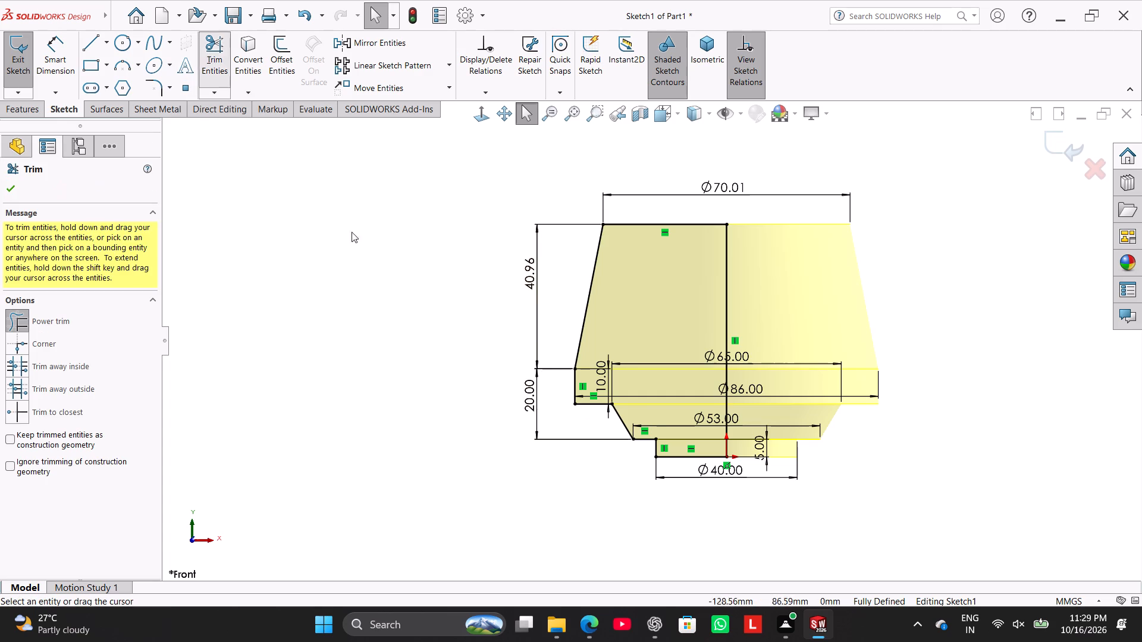
drag(595, 432, 554, 379)
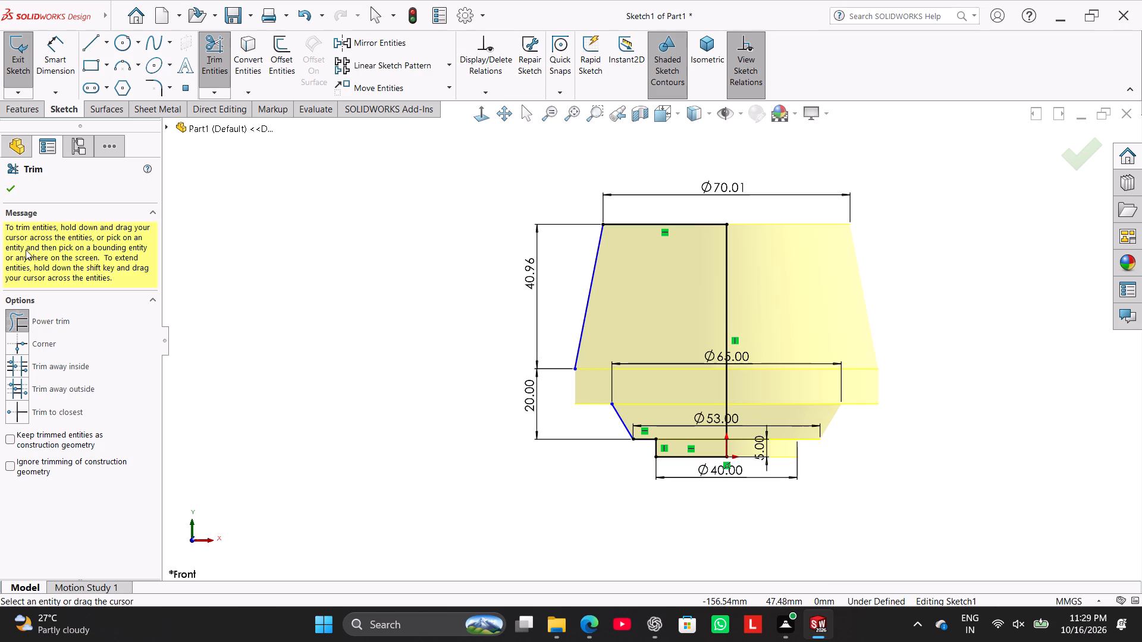
click(8, 191)
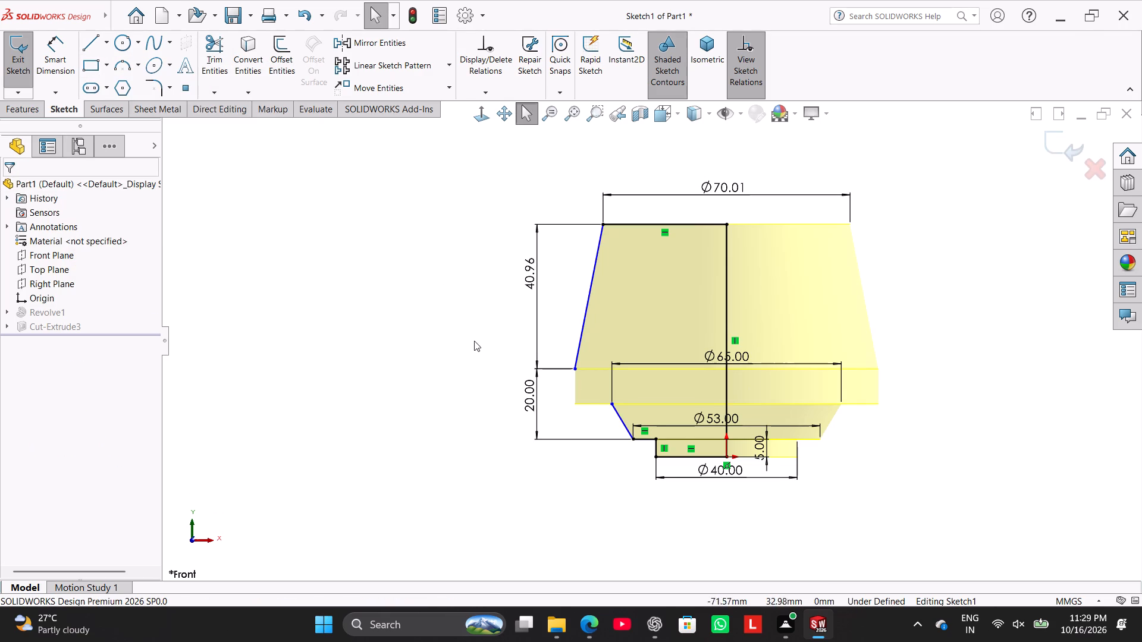
Draw a horizontal line inward from the upper taper's lower end, about 8 mm long, ending directly below the top edge's outer corner.
click(93, 36)
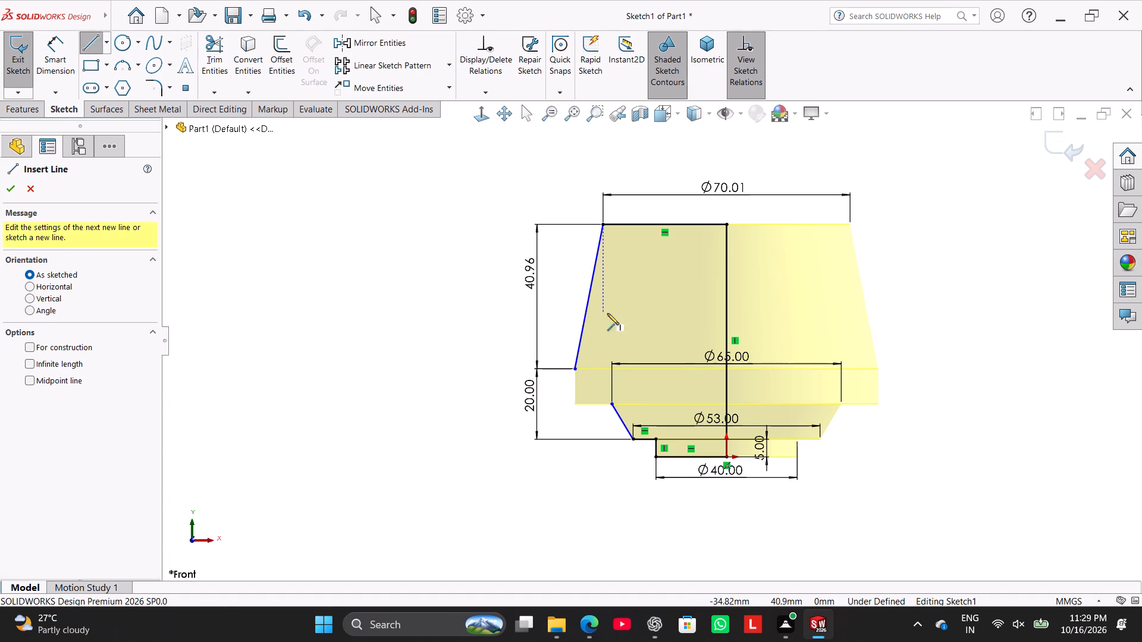
click(576, 370)
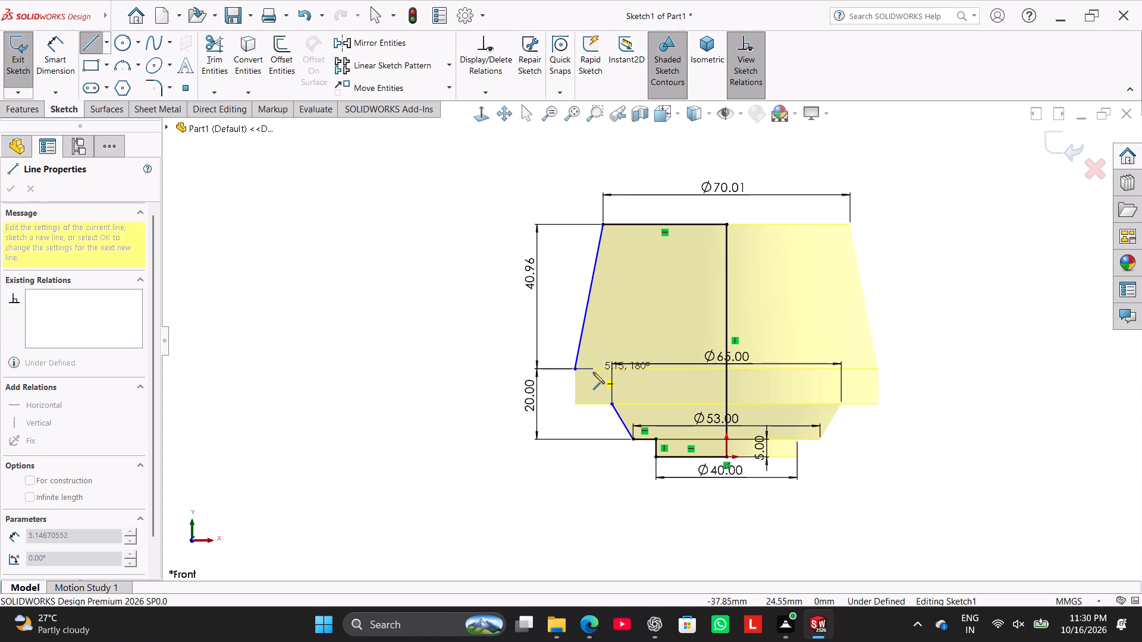
click(605, 369)
right_click(405, 387)
click(449, 393)
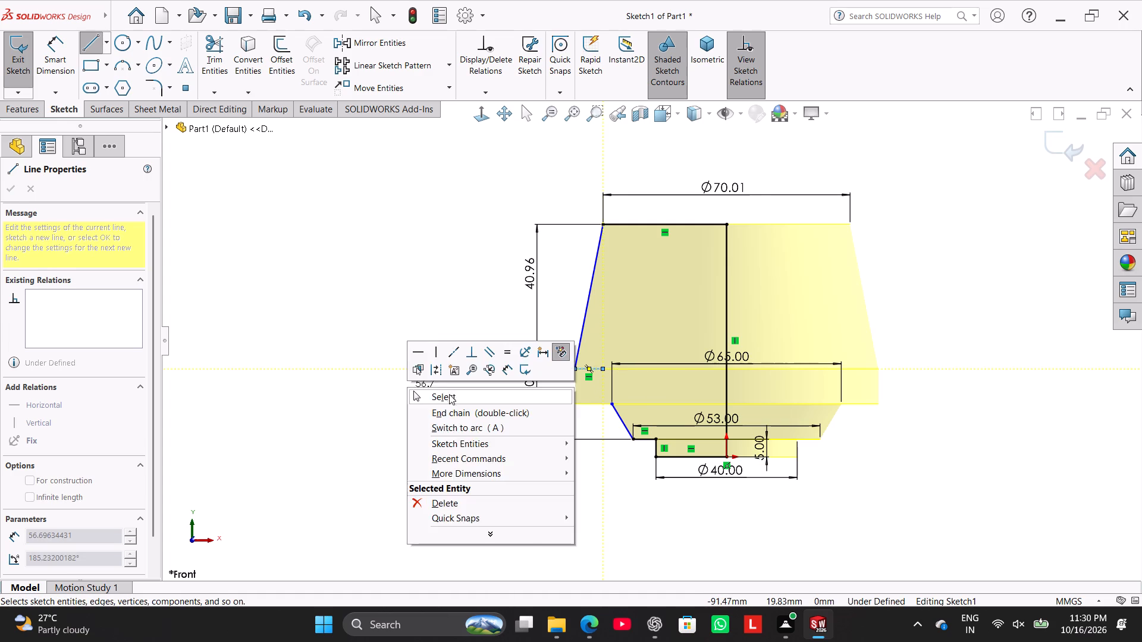
Delete the 65 mm diameter dimension from the half-profile sketch.
right_click(691, 360)
click(720, 465)
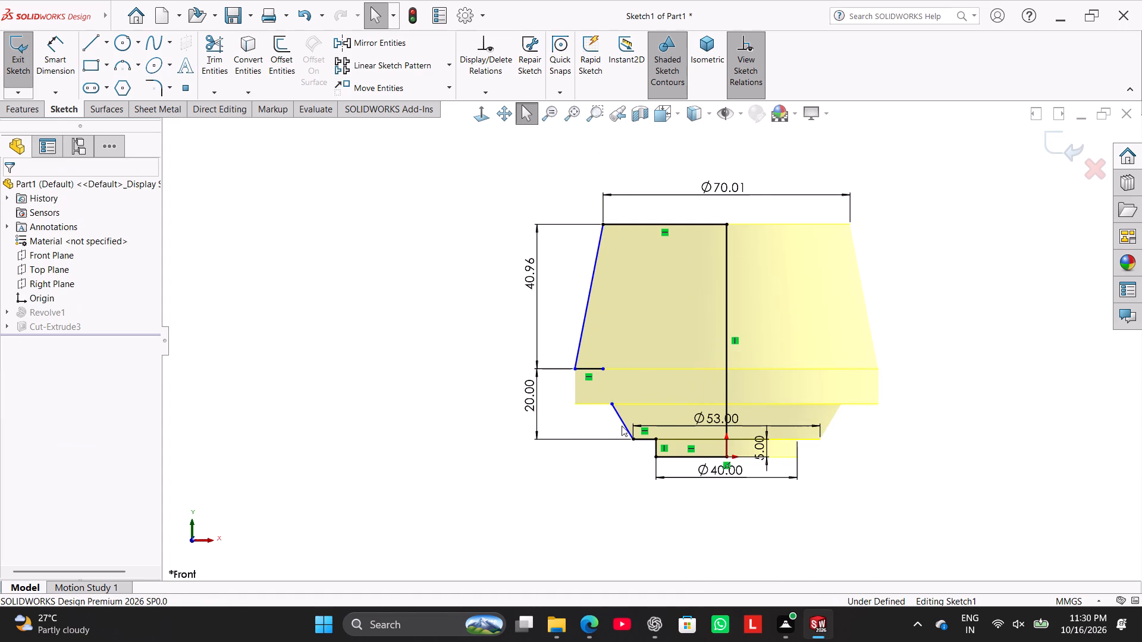
Move the upper endpoint of the lower slanted line onto the inner end of the new horizontal line to close the profile.
drag(614, 404, 605, 370)
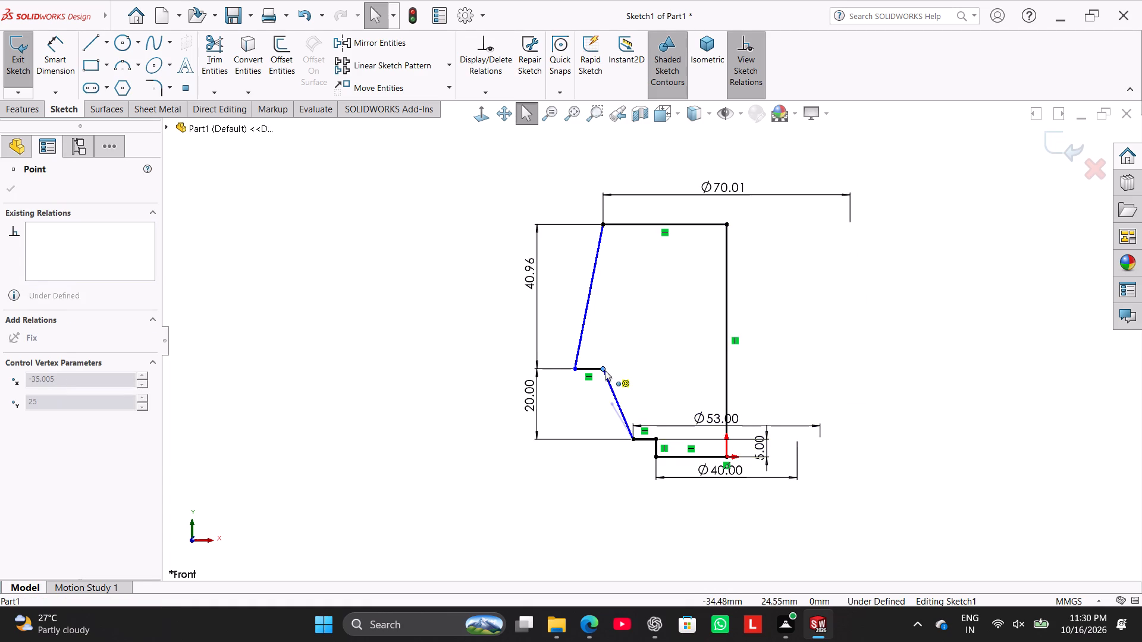
right_click(435, 404)
click(350, 420)
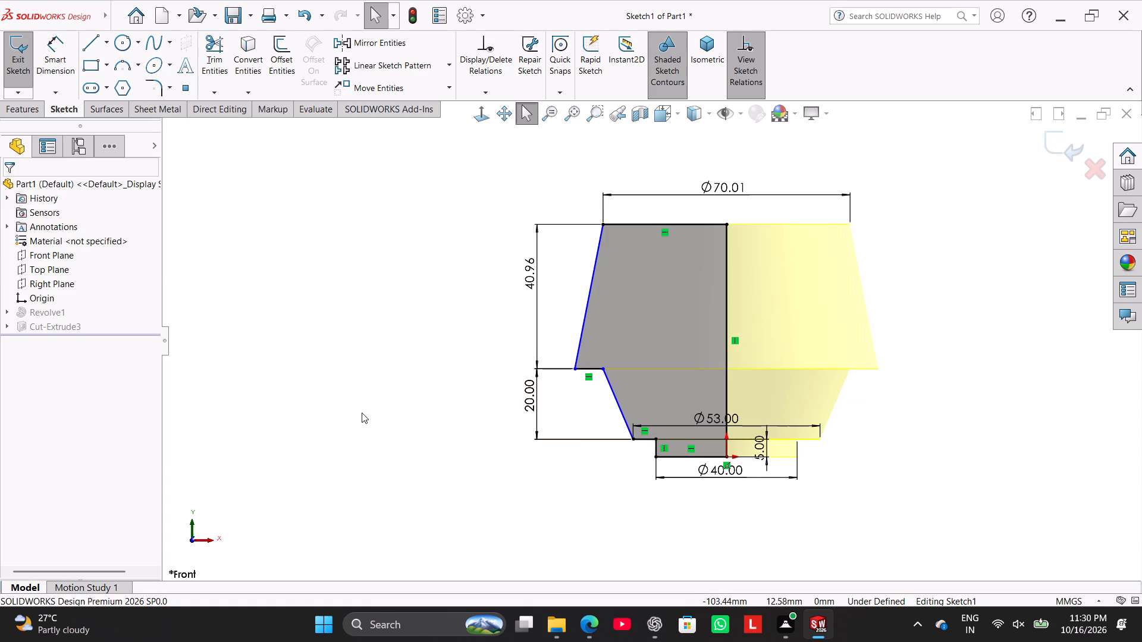
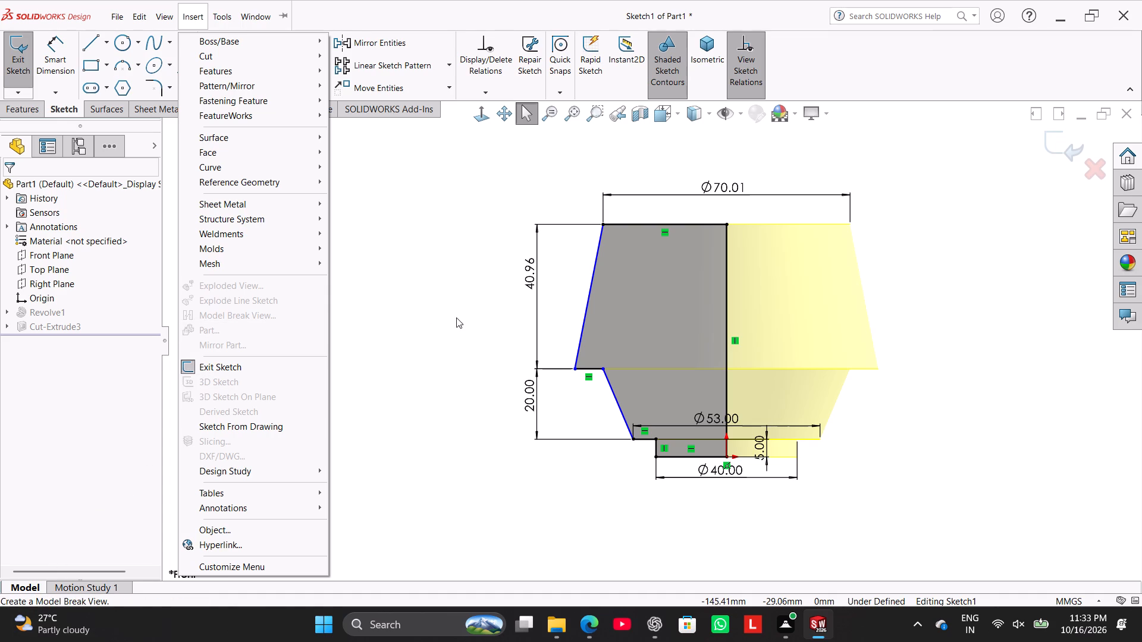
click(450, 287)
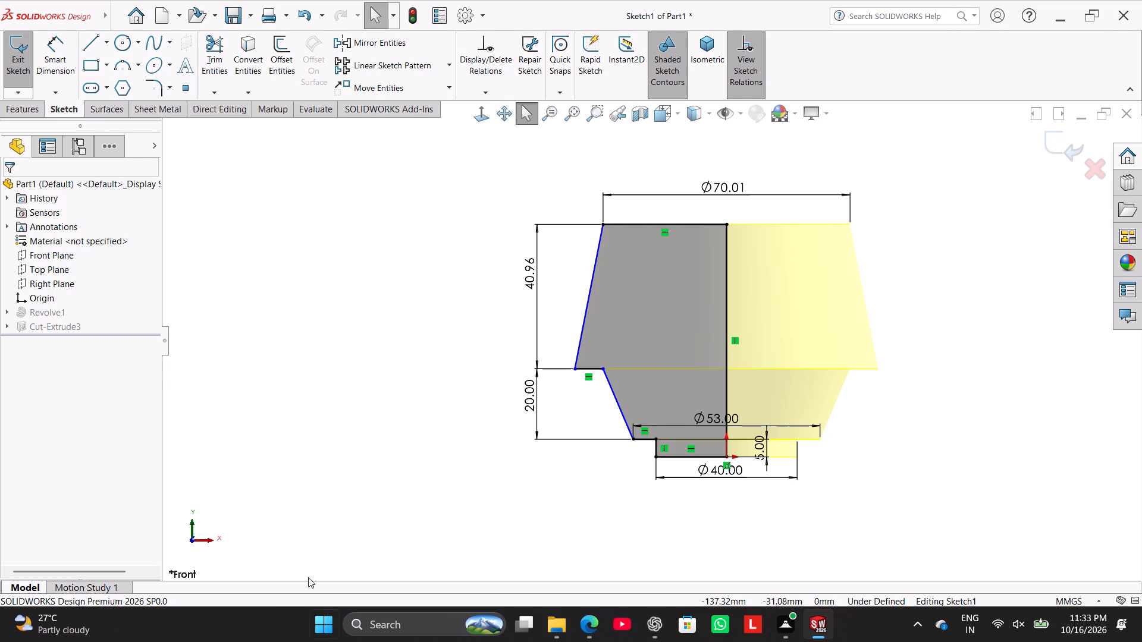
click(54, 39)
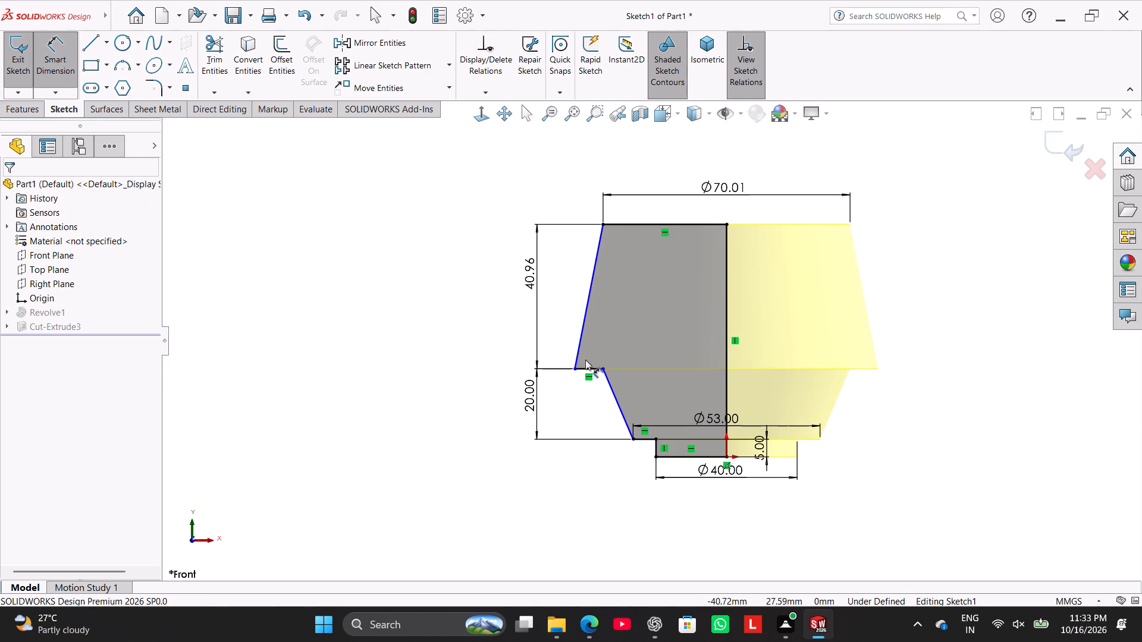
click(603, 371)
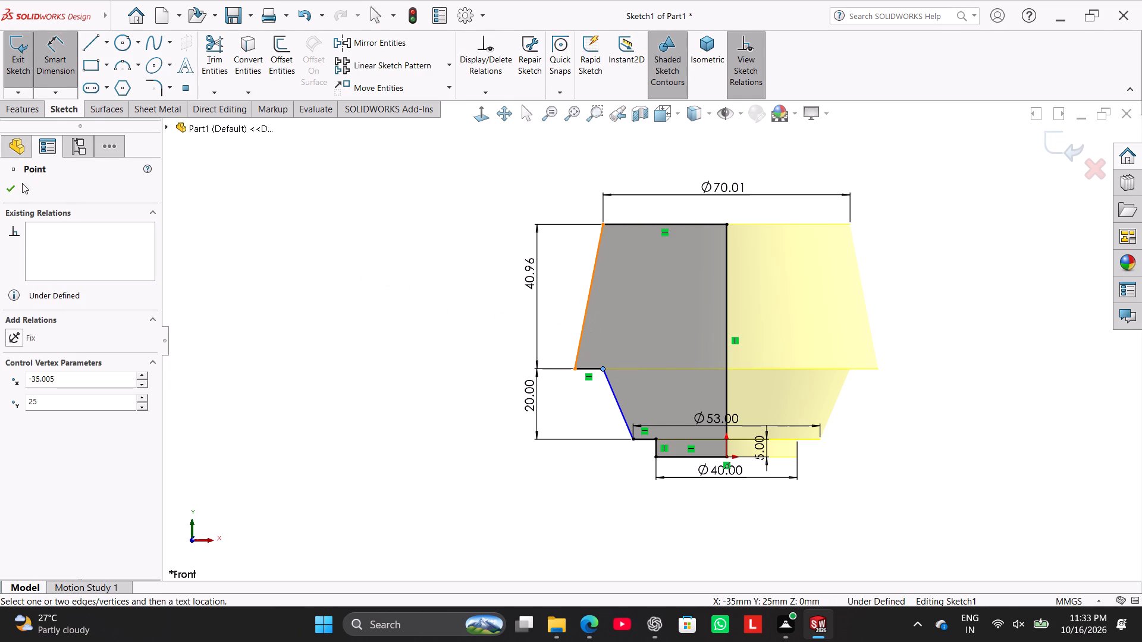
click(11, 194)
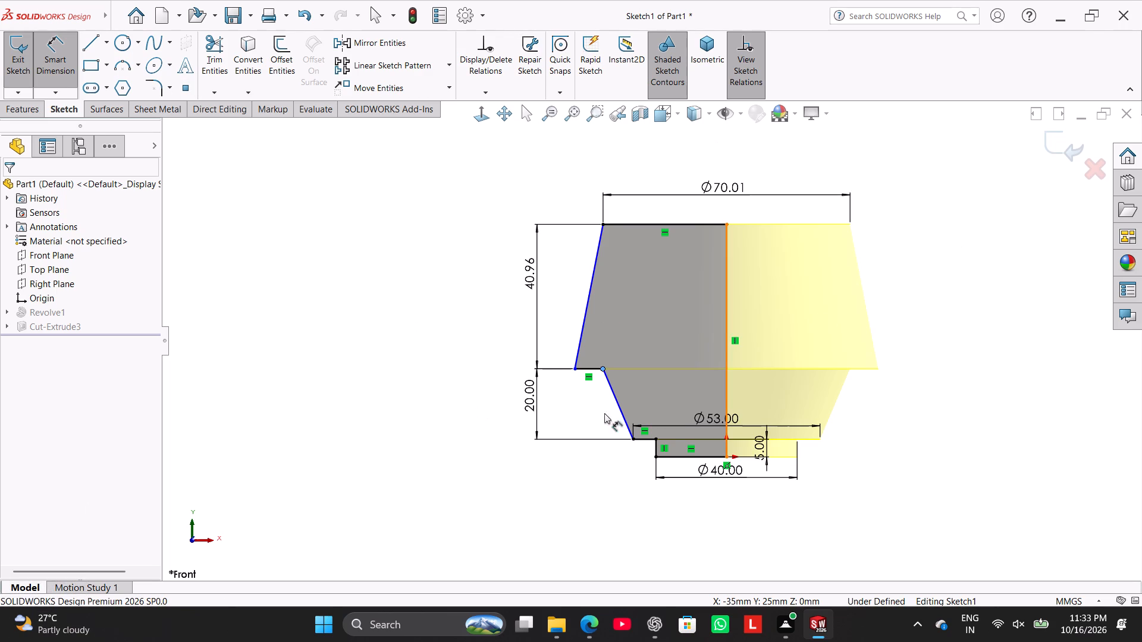
Convert the profile's vertical axis line to construction geometry.
right_click(729, 281)
click(763, 264)
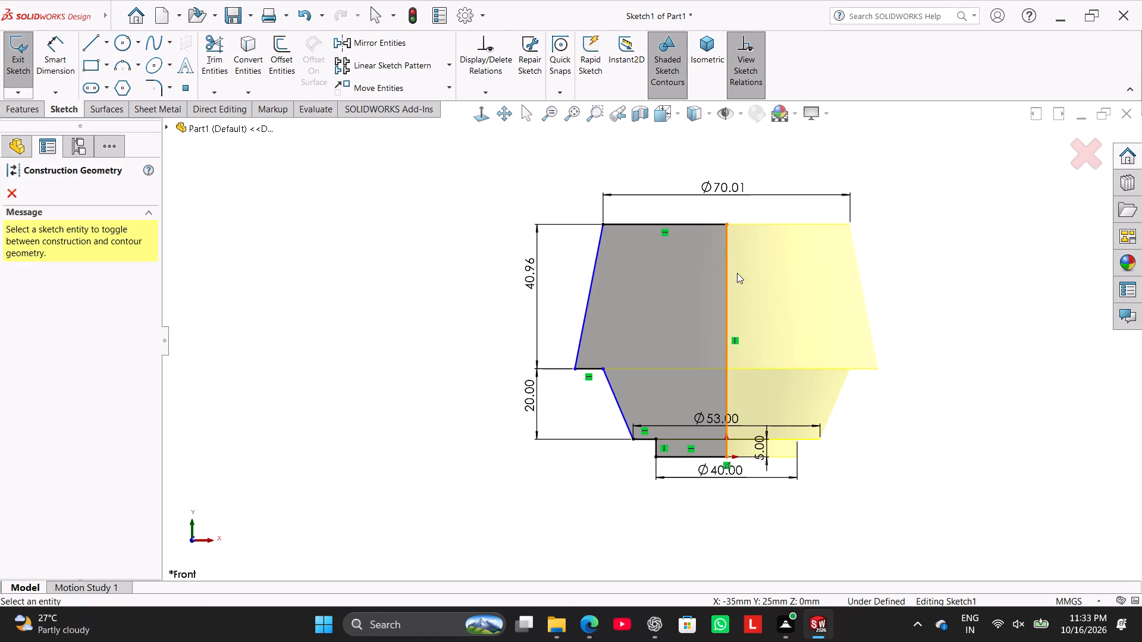
right_click(727, 260)
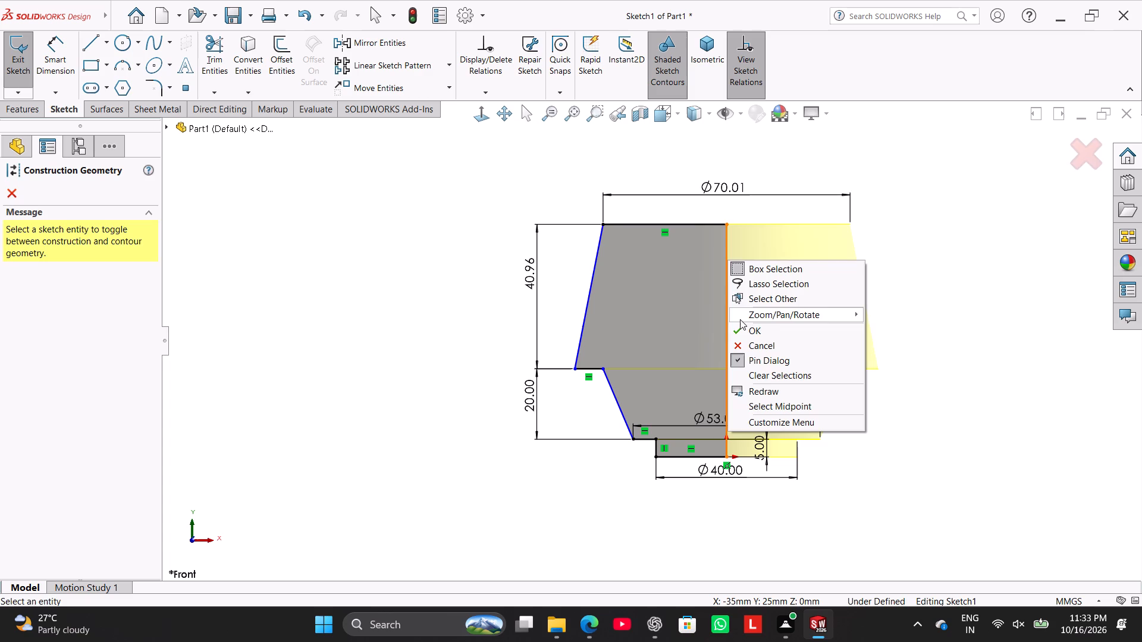
click(748, 328)
right_click(726, 295)
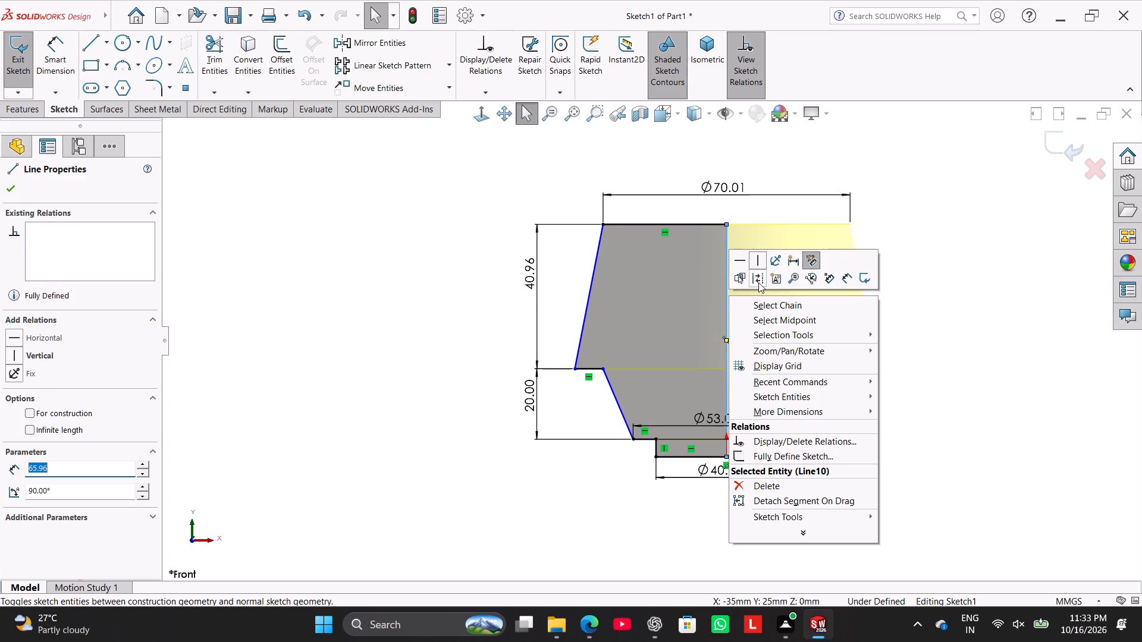
click(758, 282)
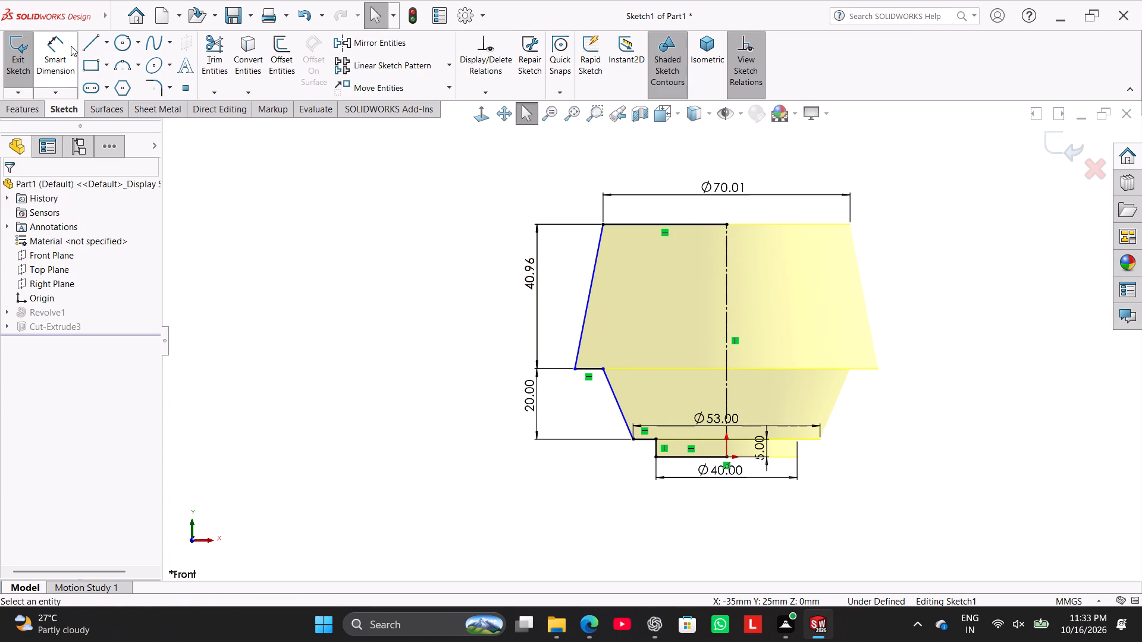
Dimension the upper end of the lower slanted line across the centreline as a doubled distance of 70 mm (35*2).
click(71, 46)
click(607, 369)
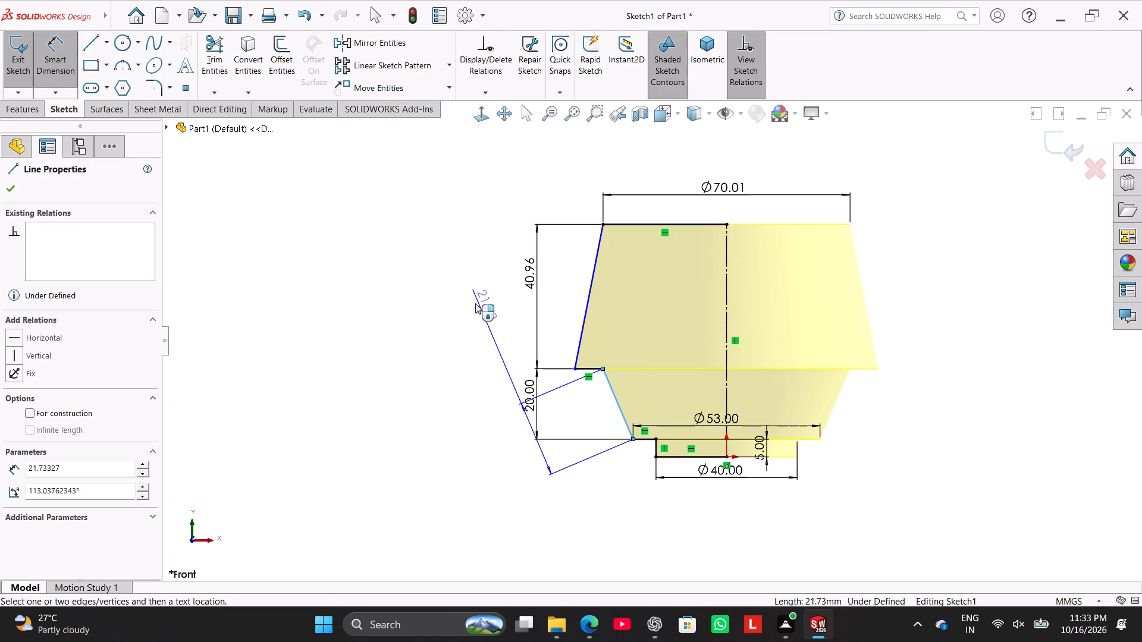
click(71, 57)
click(64, 55)
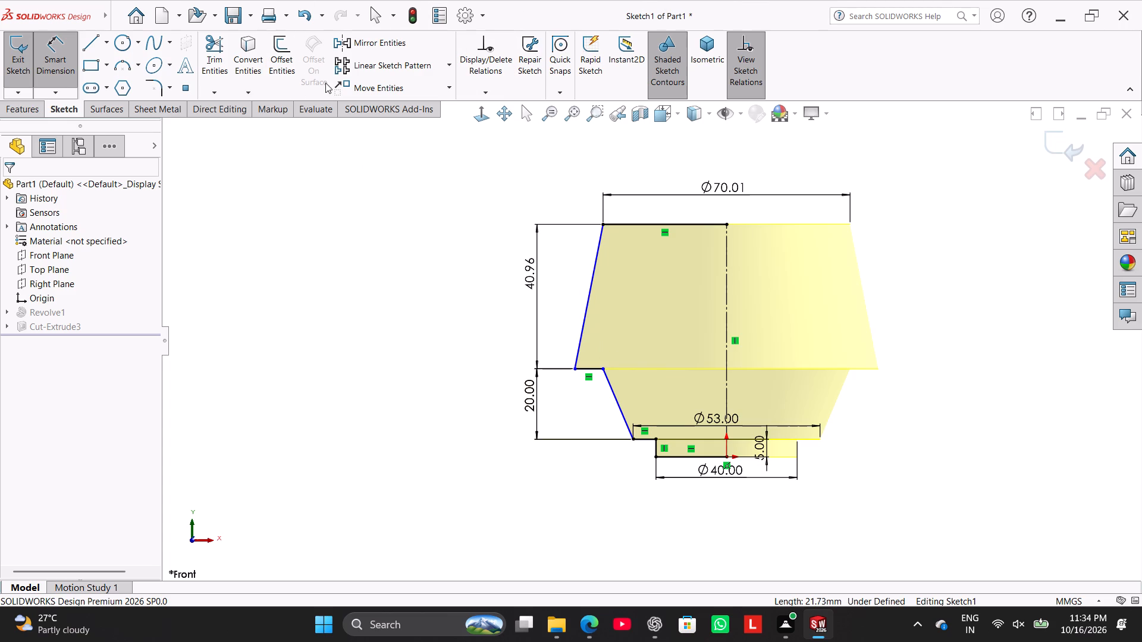
click(604, 367)
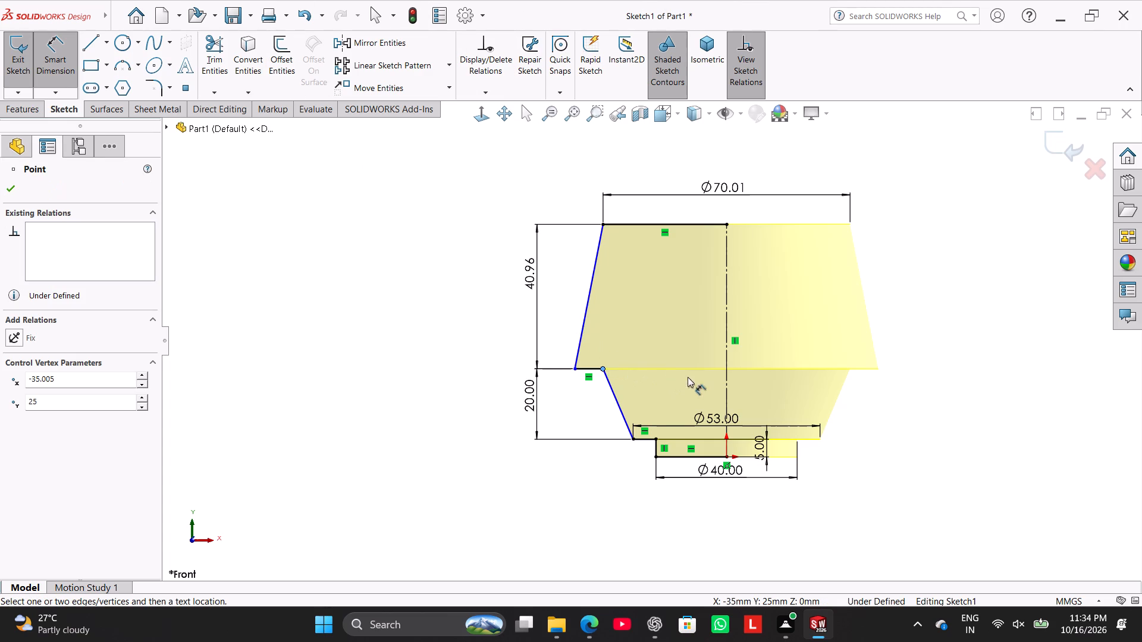
click(726, 379)
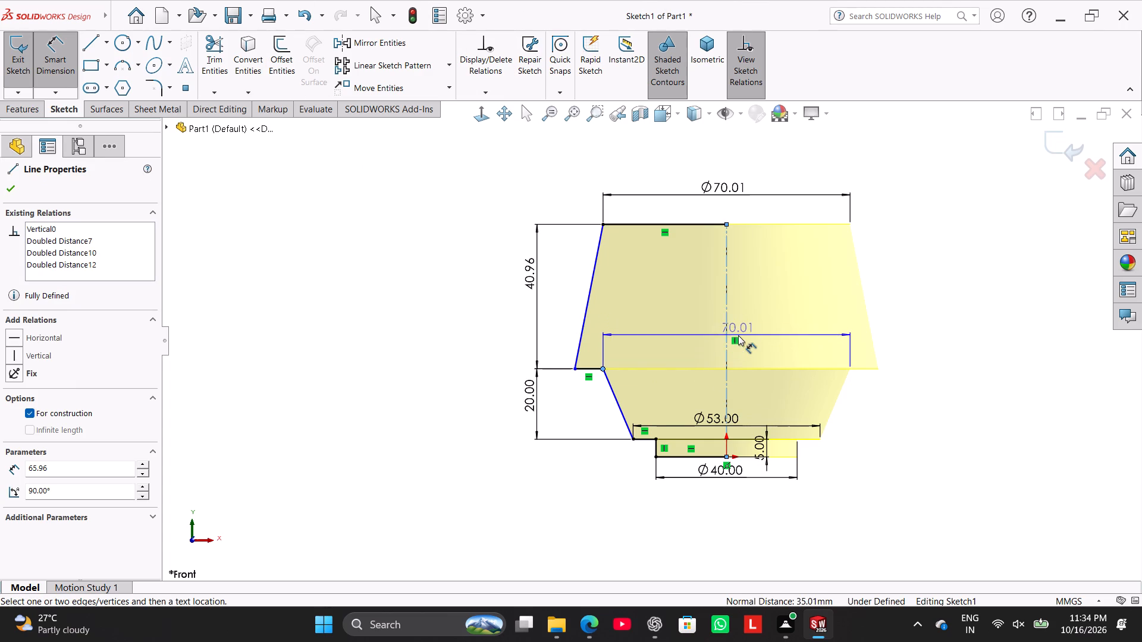
click(738, 335)
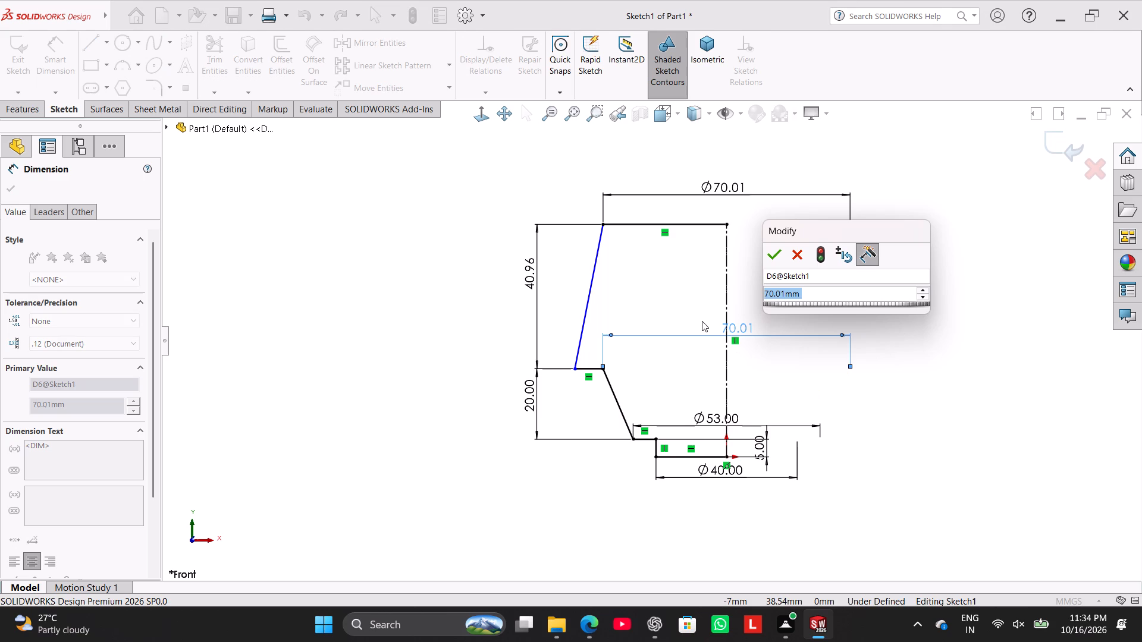
text(35*2)
key(Return)
click(420, 352)
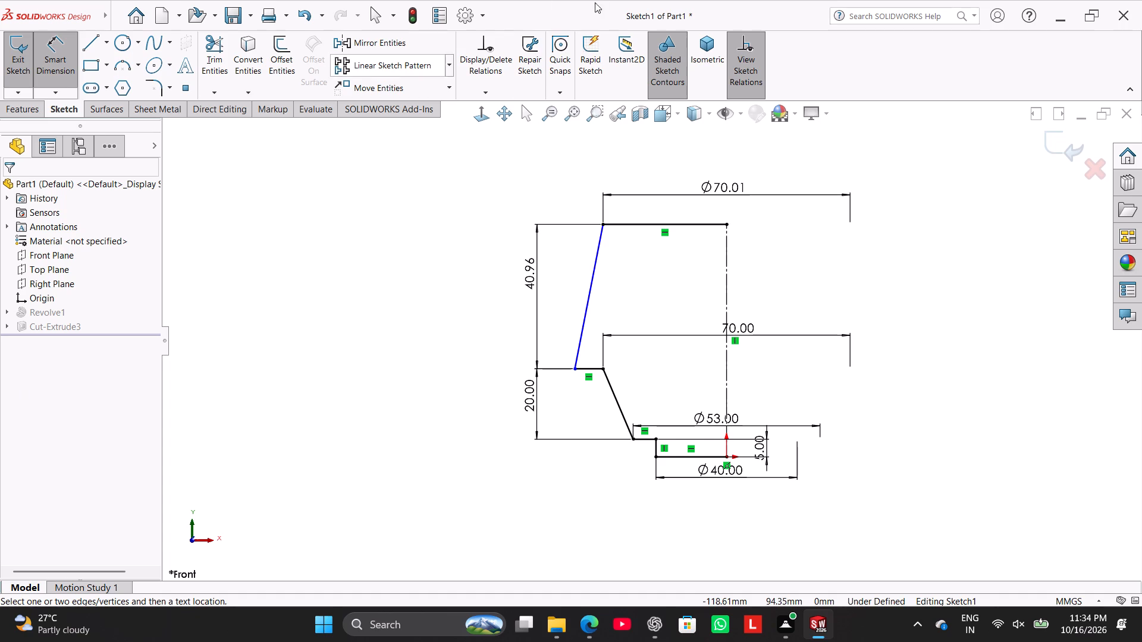
Dimension the ledge's outer corner across the centreline as a doubled distance of 86 mm (43*2).
click(576, 369)
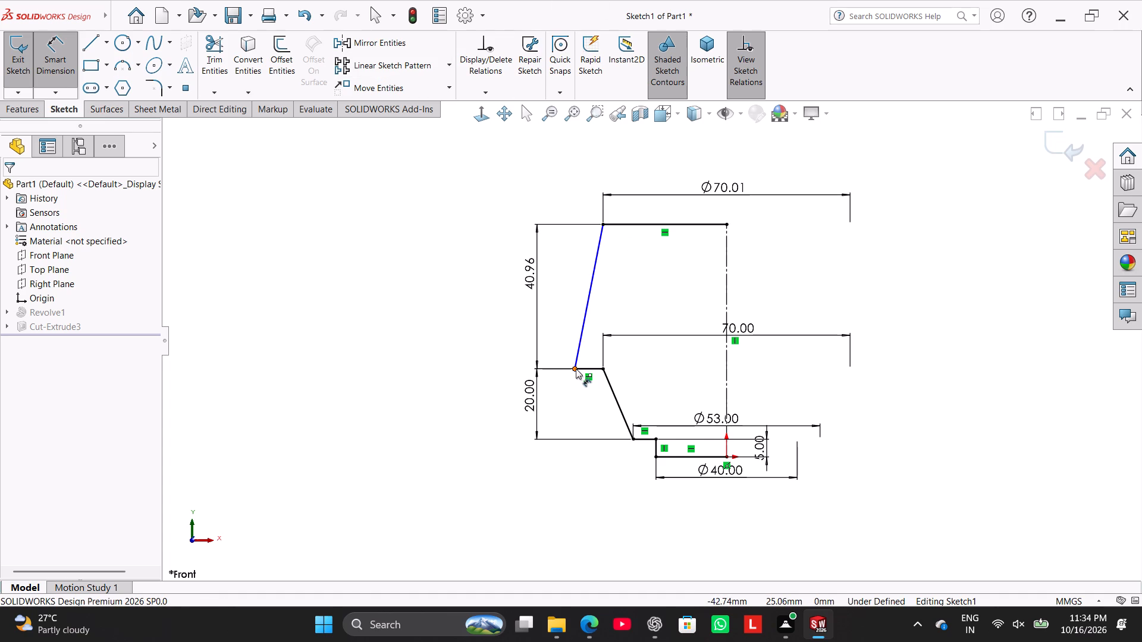
click(723, 311)
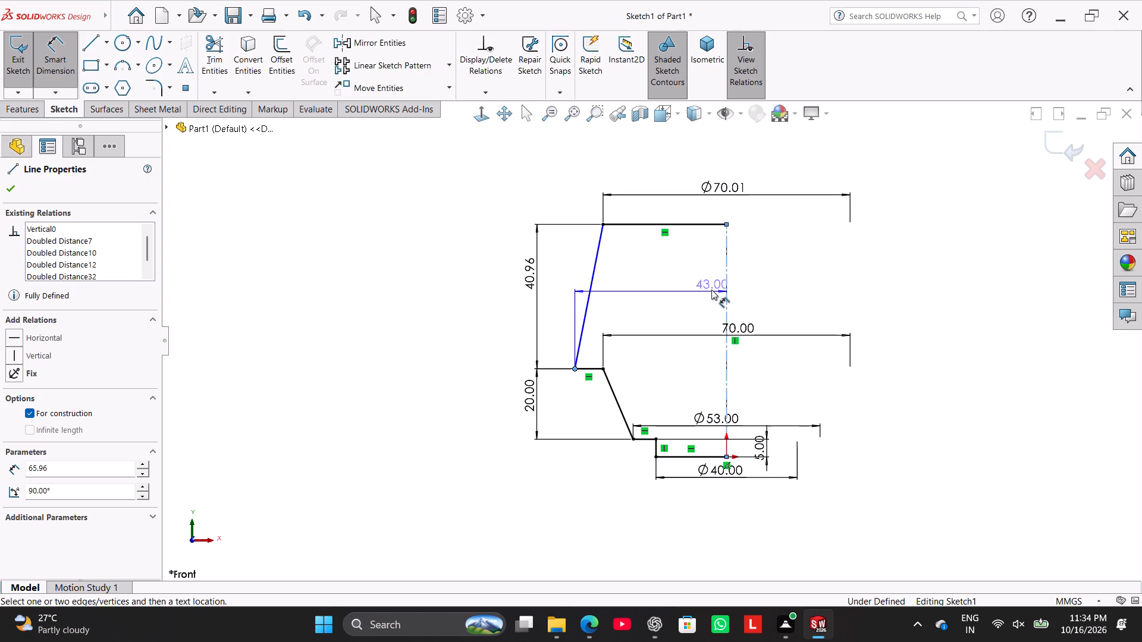
click(733, 295)
text(43*2)
key(Return)
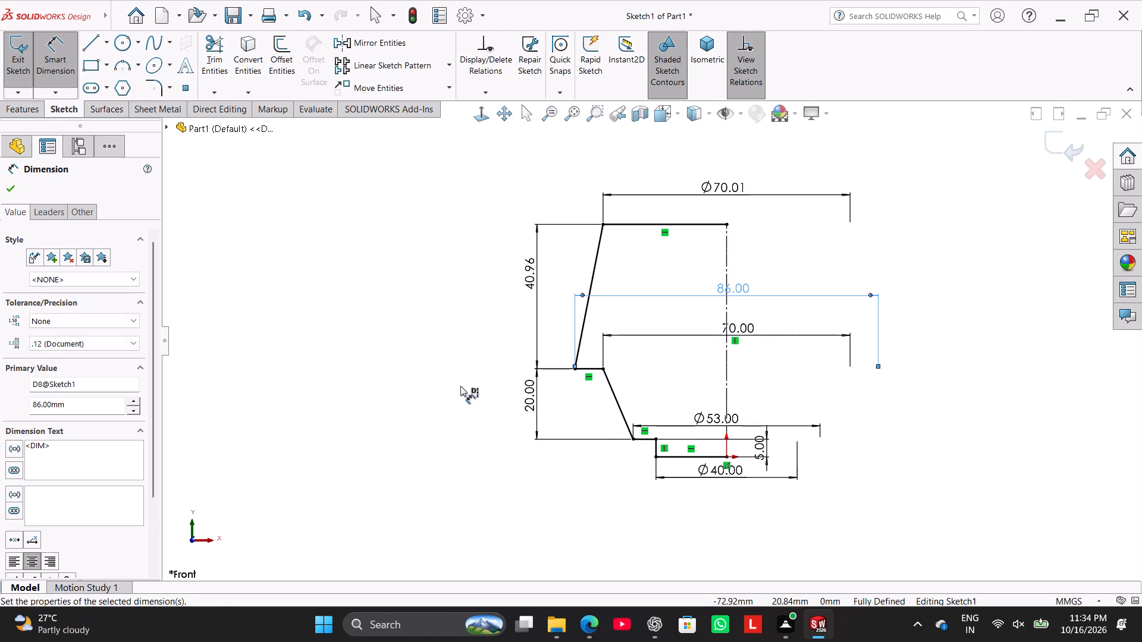
right_click(455, 370)
click(504, 411)
click(421, 393)
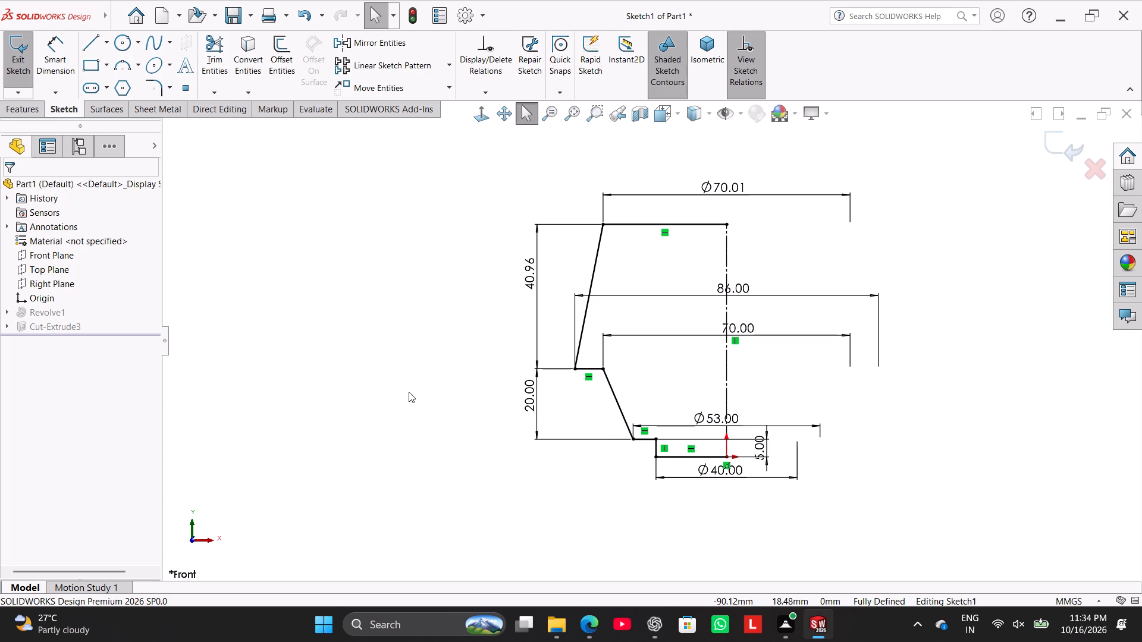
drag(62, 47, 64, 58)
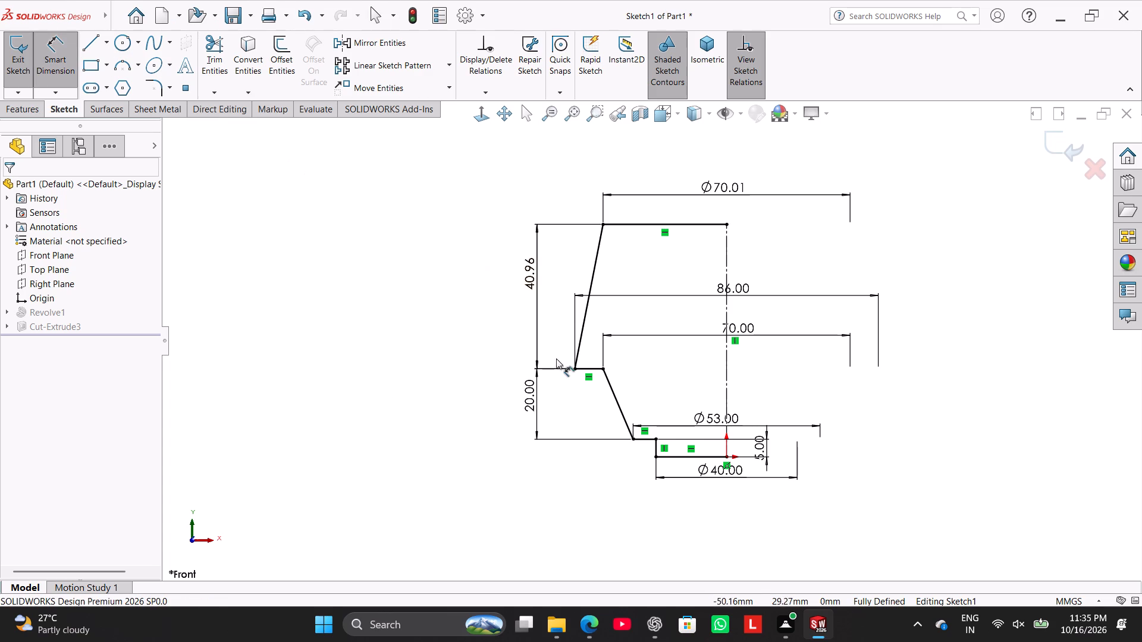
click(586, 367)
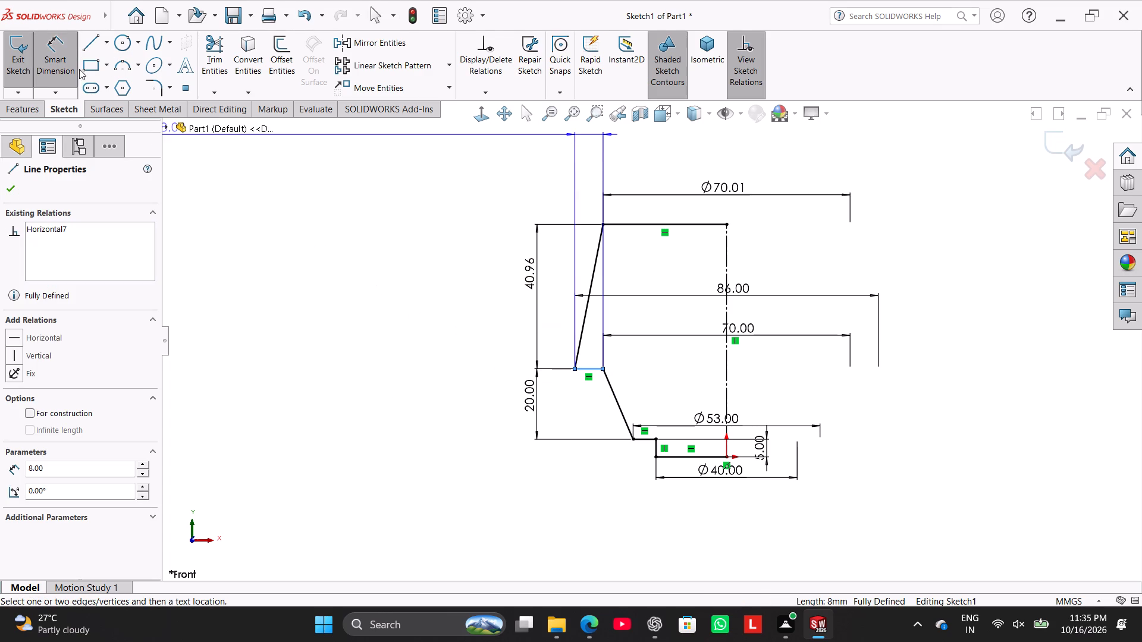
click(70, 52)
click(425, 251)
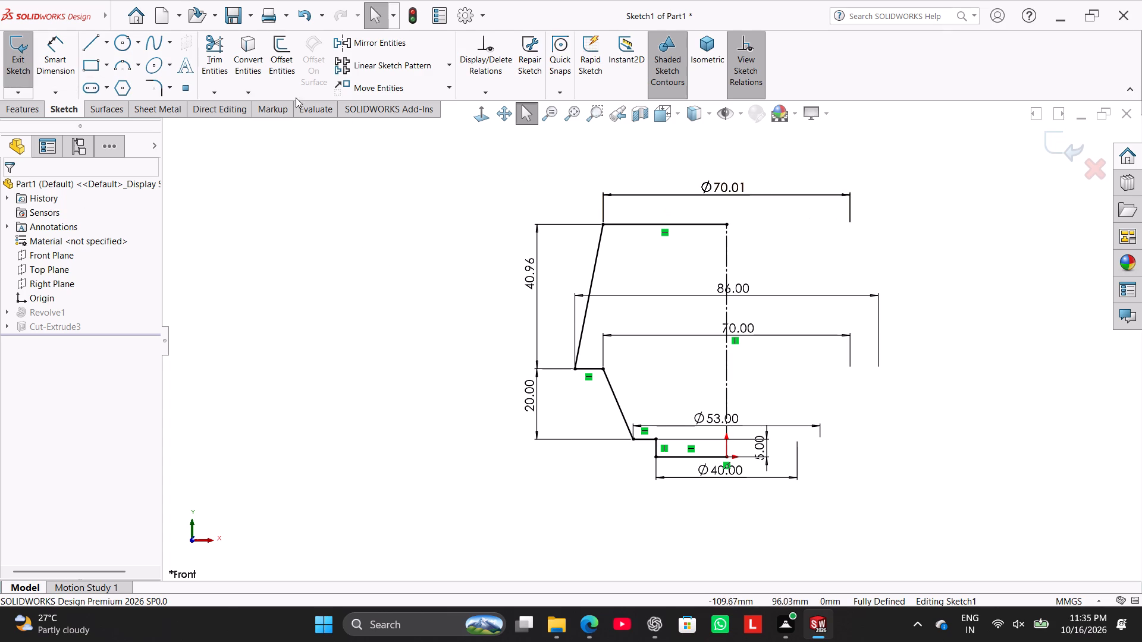
Trim away the profile's top horizontal line.
click(210, 53)
drag(707, 247, 704, 221)
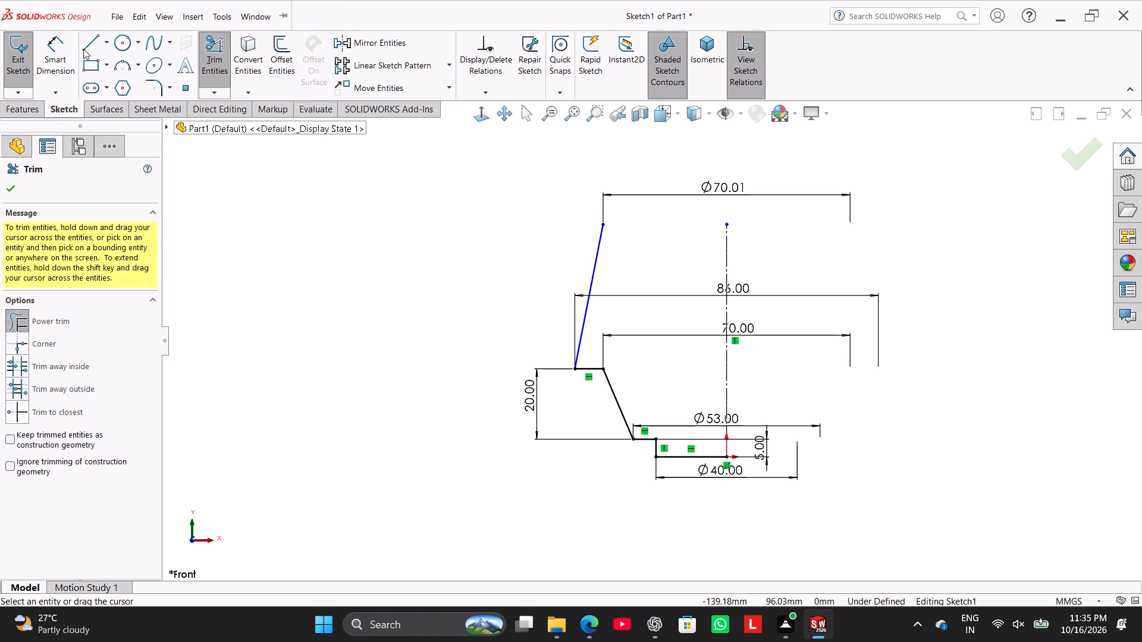
Draw the bore outline from the top outer corner: about 8.5 mm inward, 40.96 mm down, and 26.5 mm across to the centreline.
click(102, 48)
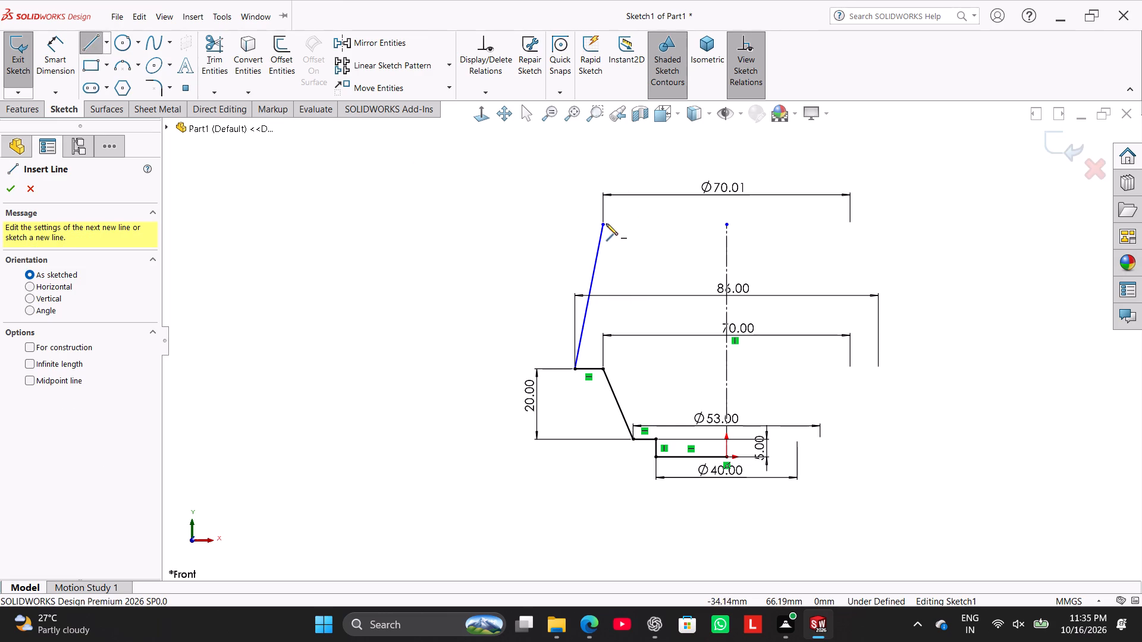
click(605, 224)
drag(636, 226, 640, 234)
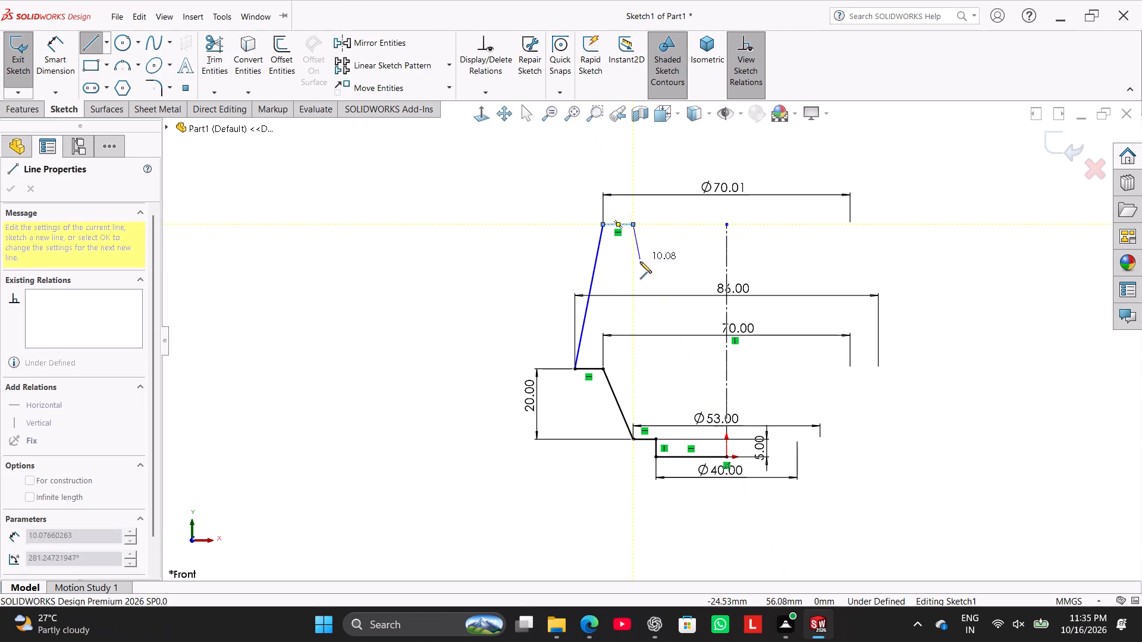
click(633, 368)
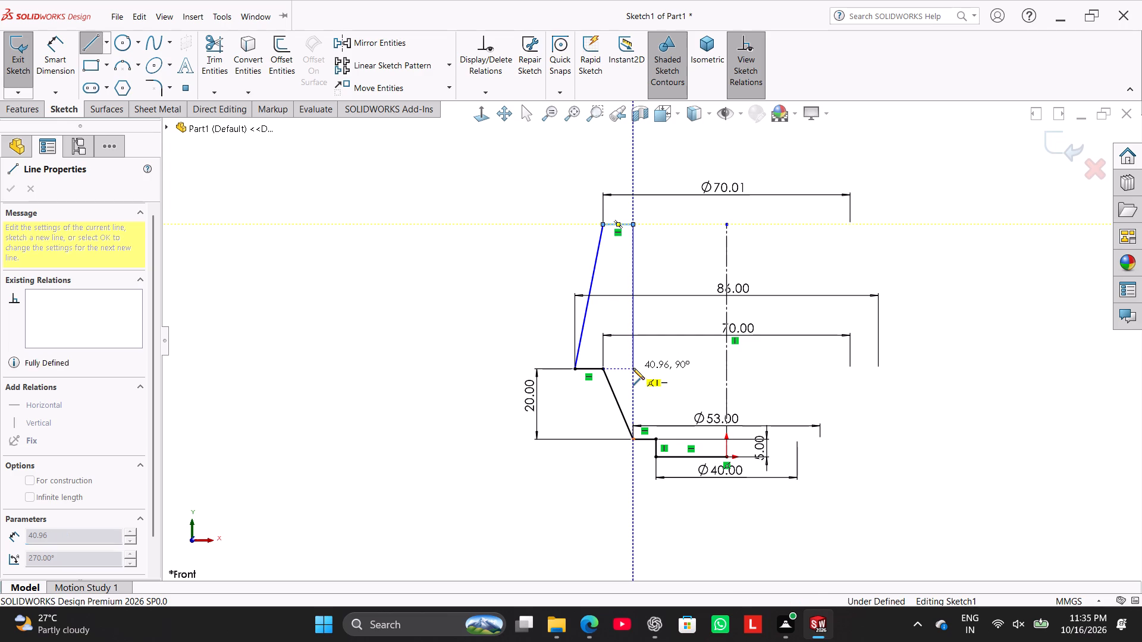
click(727, 371)
right_click(353, 347)
click(394, 354)
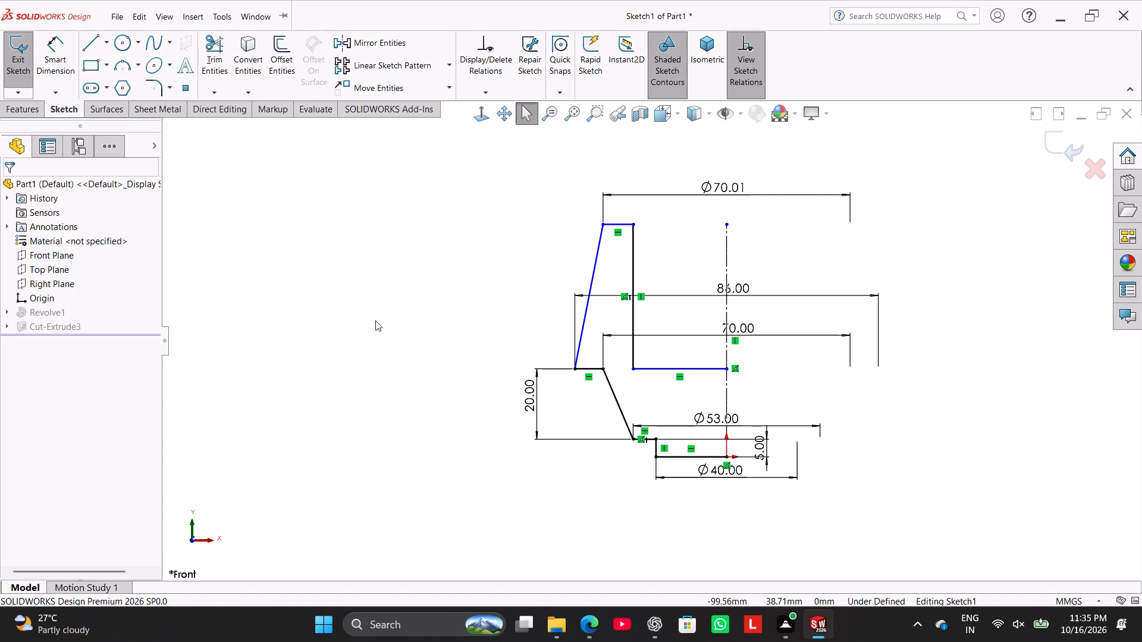
Draw a 25 mm vertical line along the centreline from the bore floor to the base line, closing the profile.
click(92, 40)
click(725, 369)
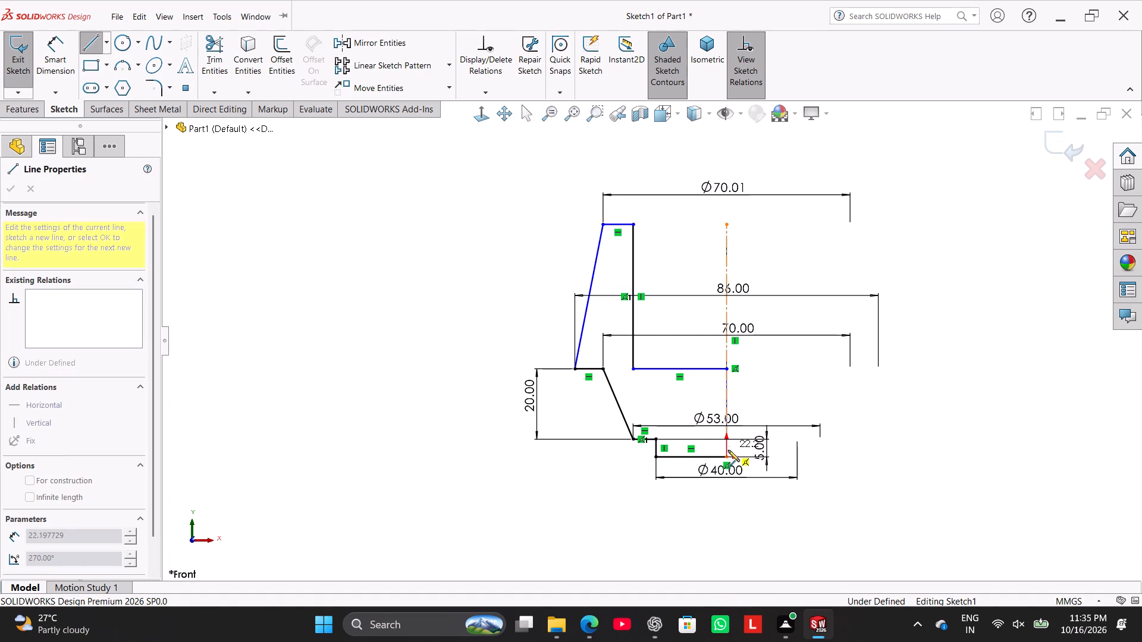
click(728, 454)
right_click(346, 345)
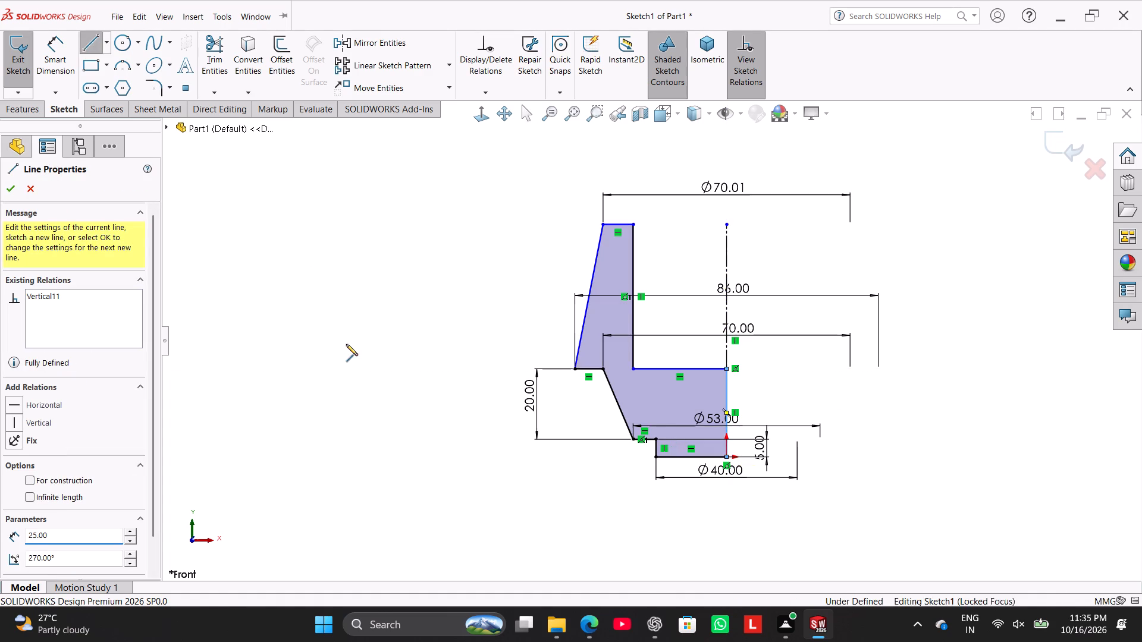
click(394, 351)
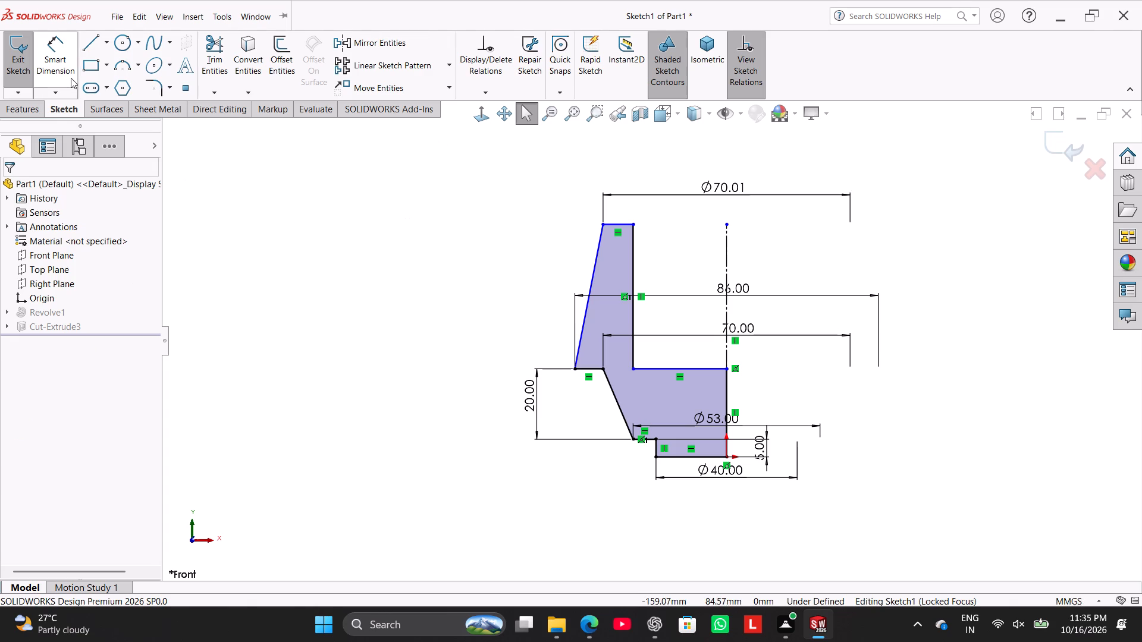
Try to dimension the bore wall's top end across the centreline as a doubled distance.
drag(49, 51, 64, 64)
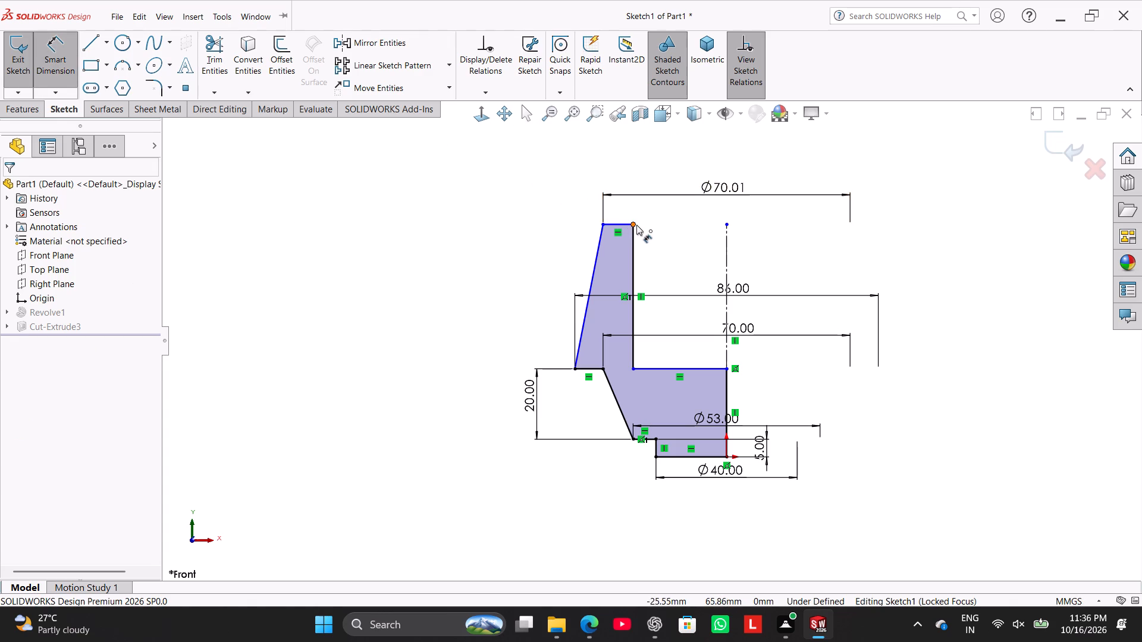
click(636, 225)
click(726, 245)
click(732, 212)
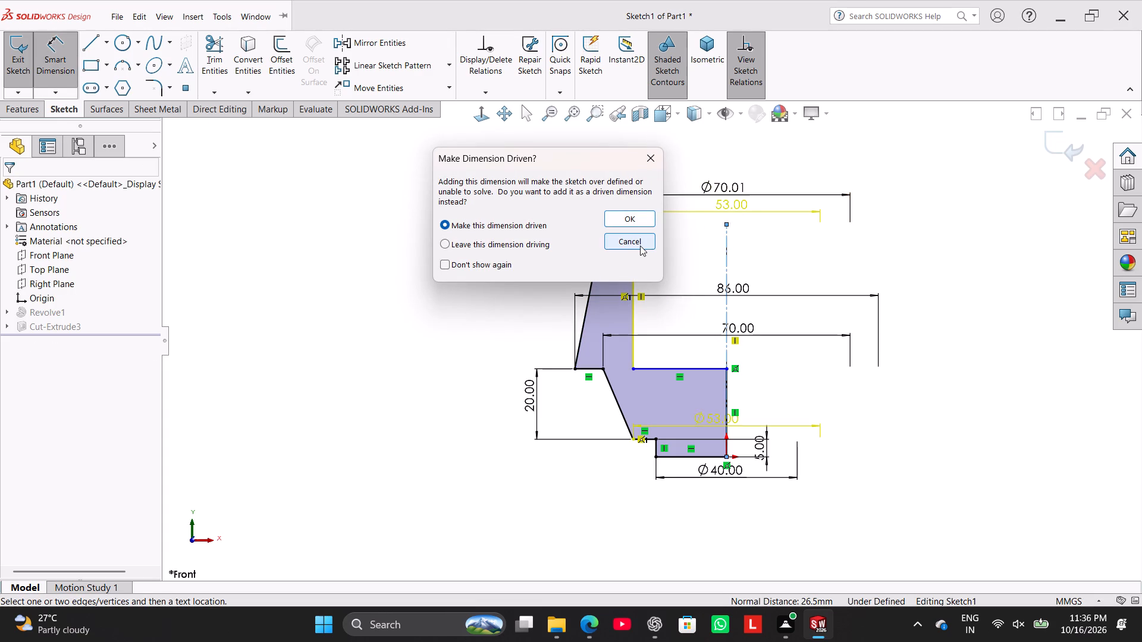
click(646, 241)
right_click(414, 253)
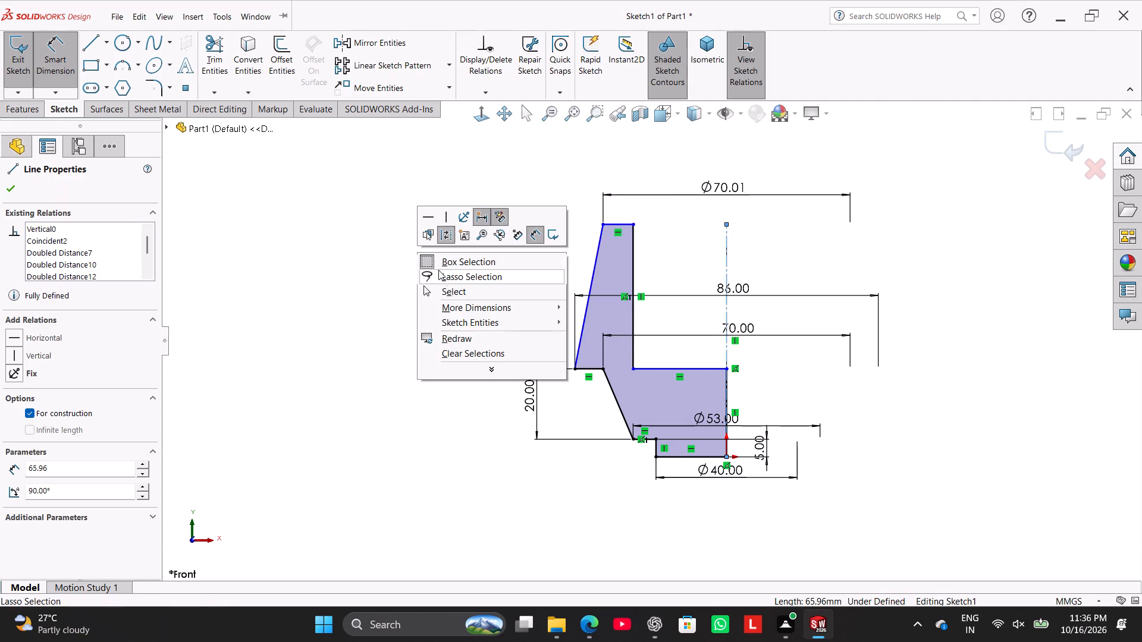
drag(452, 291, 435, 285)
Delete the coincident relation tying the bore wall to the lower slanted line's bottom corner.
right_click(626, 295)
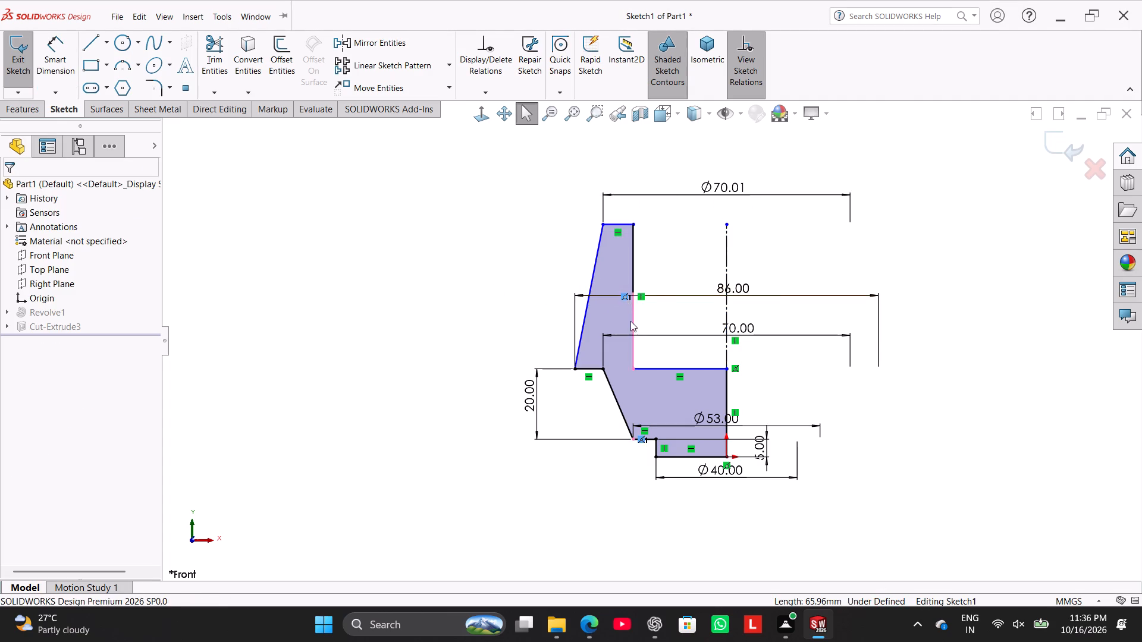
click(681, 449)
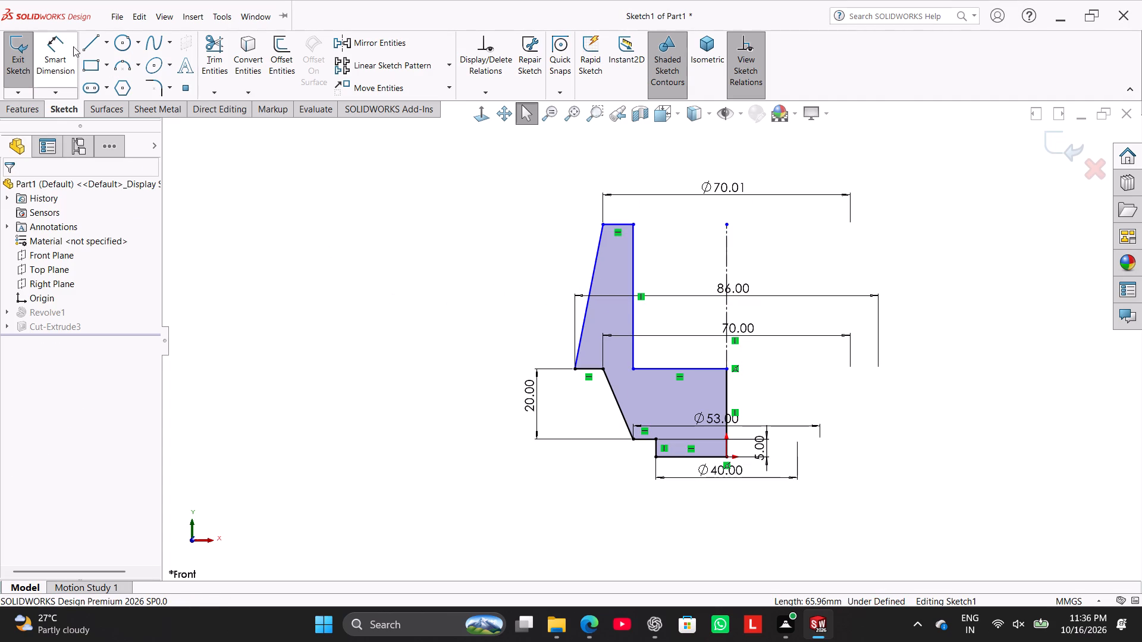
Dimension the bore wall's distance across the construction centreline as a doubled distance, placed above the profile.
click(48, 36)
click(632, 253)
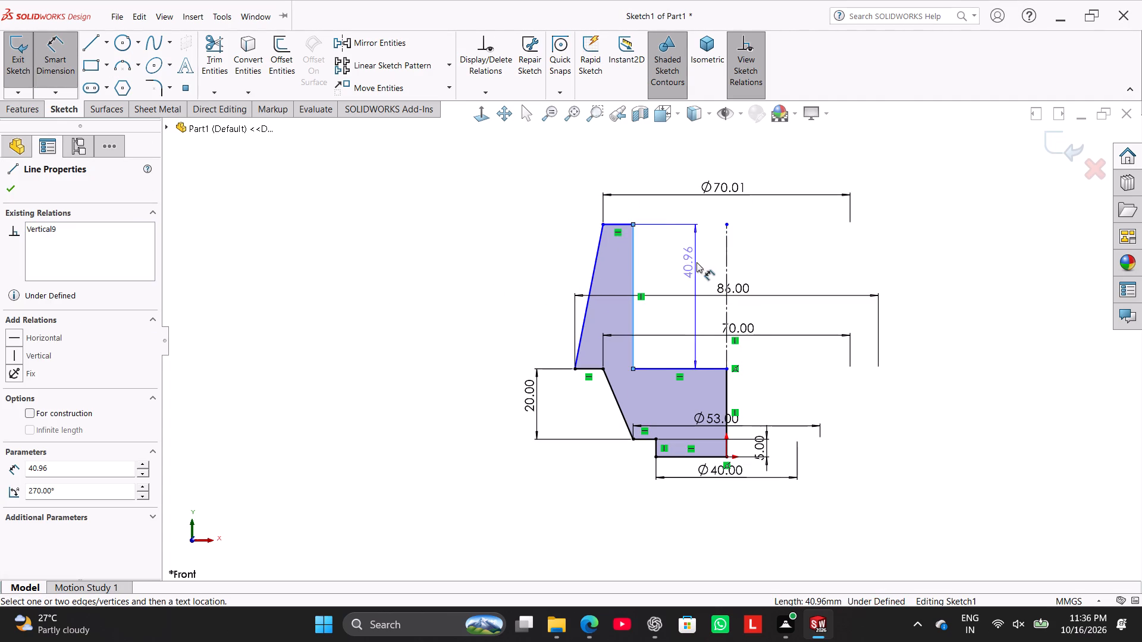
click(726, 263)
click(738, 215)
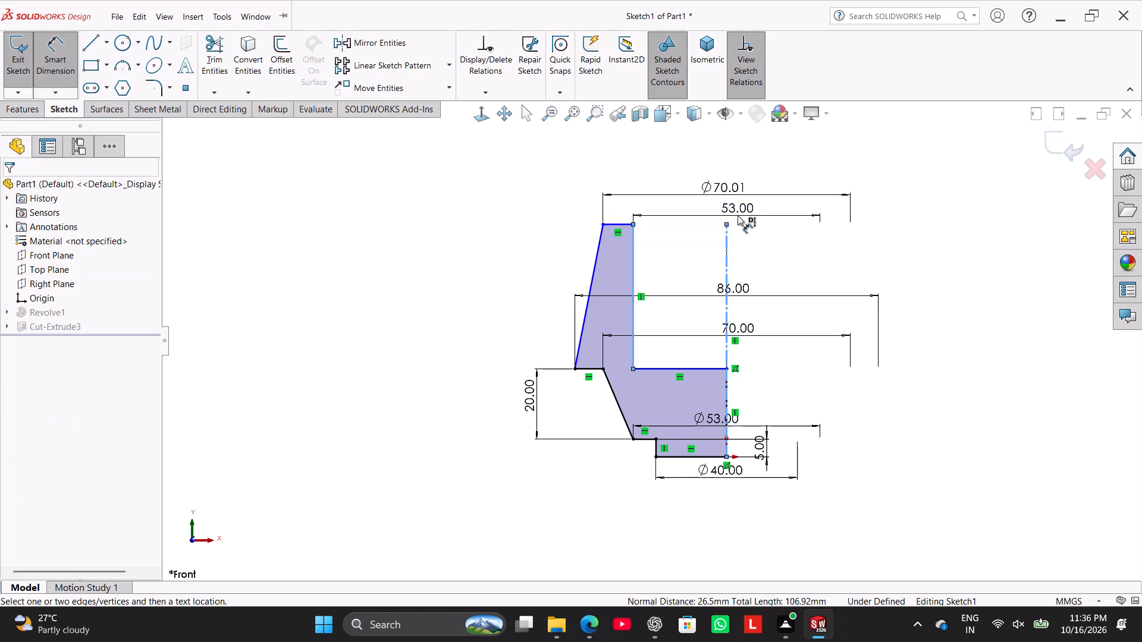
key(4)
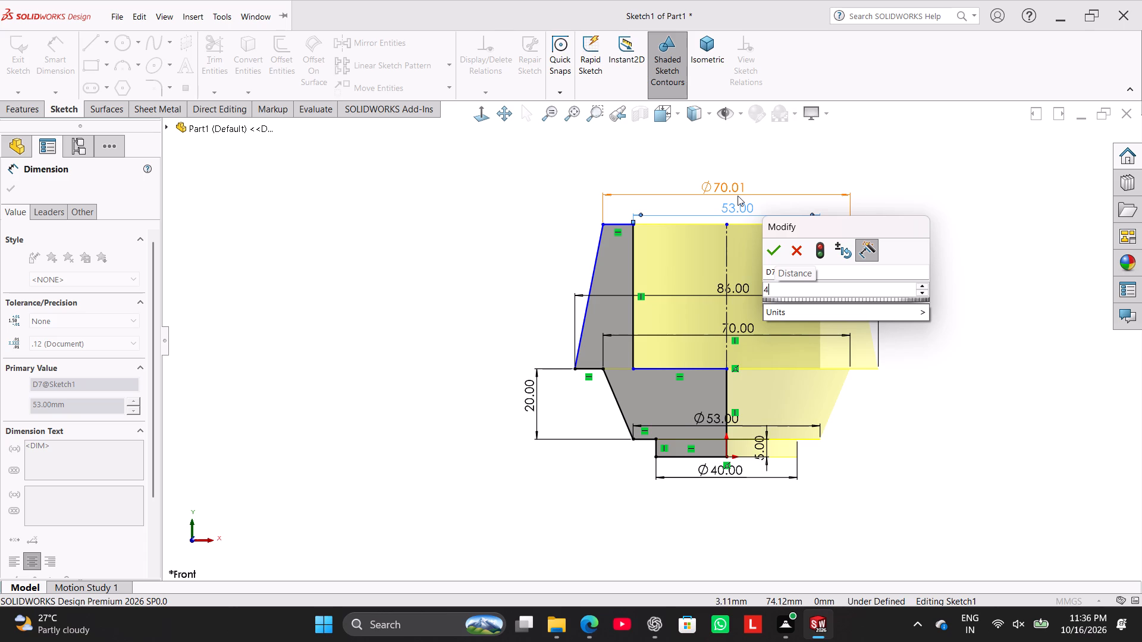
key(BackSpace)
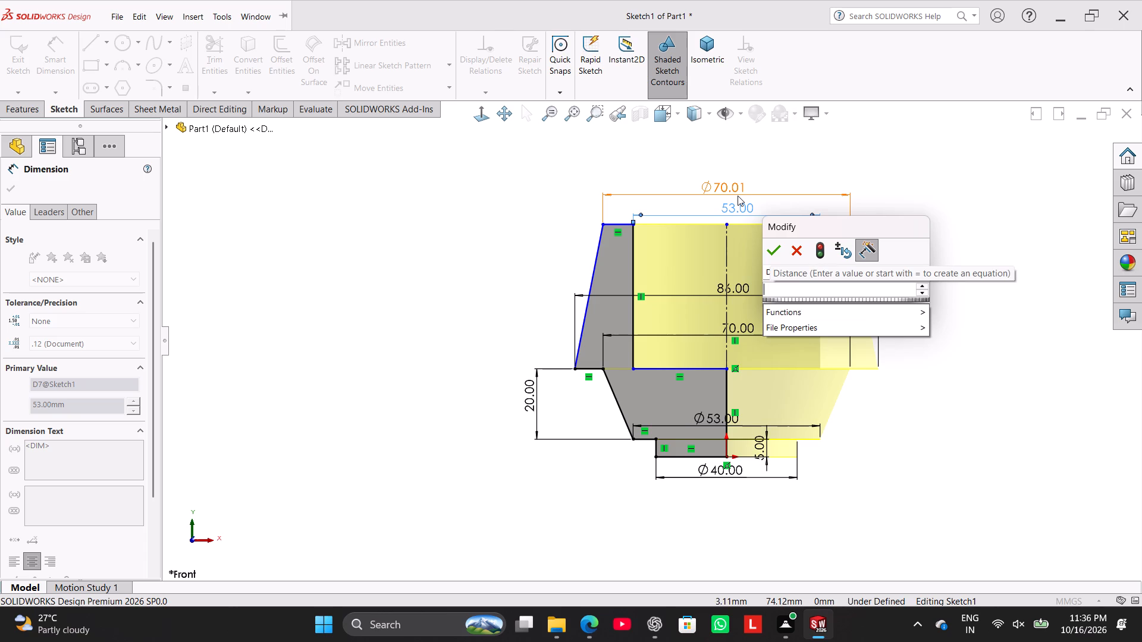
click(796, 248)
right_click(464, 279)
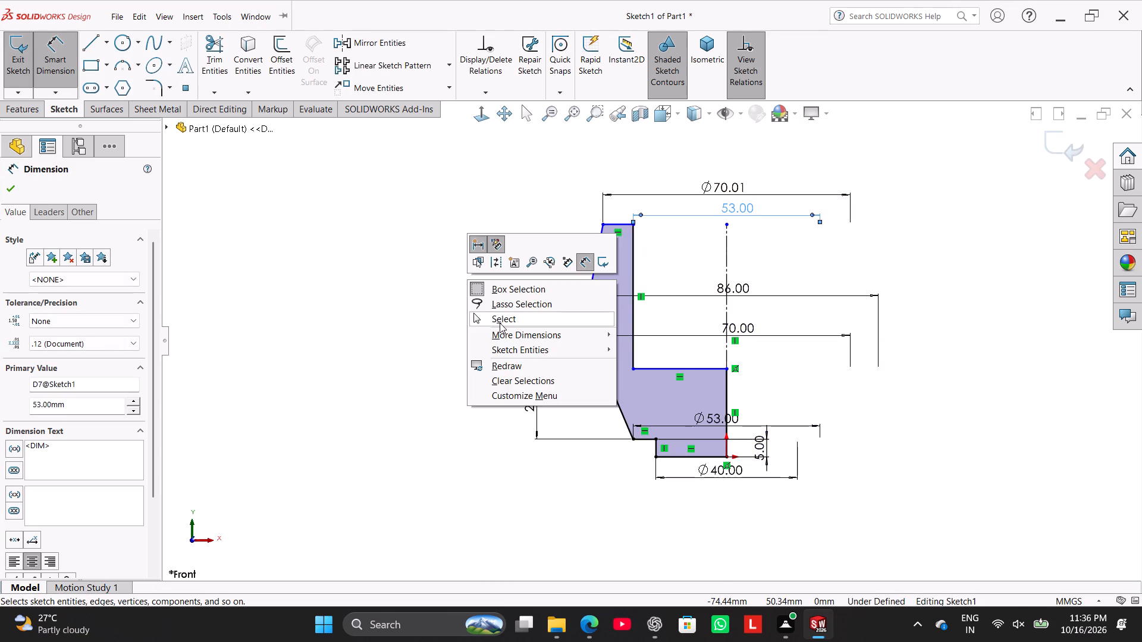
click(500, 323)
click(325, 303)
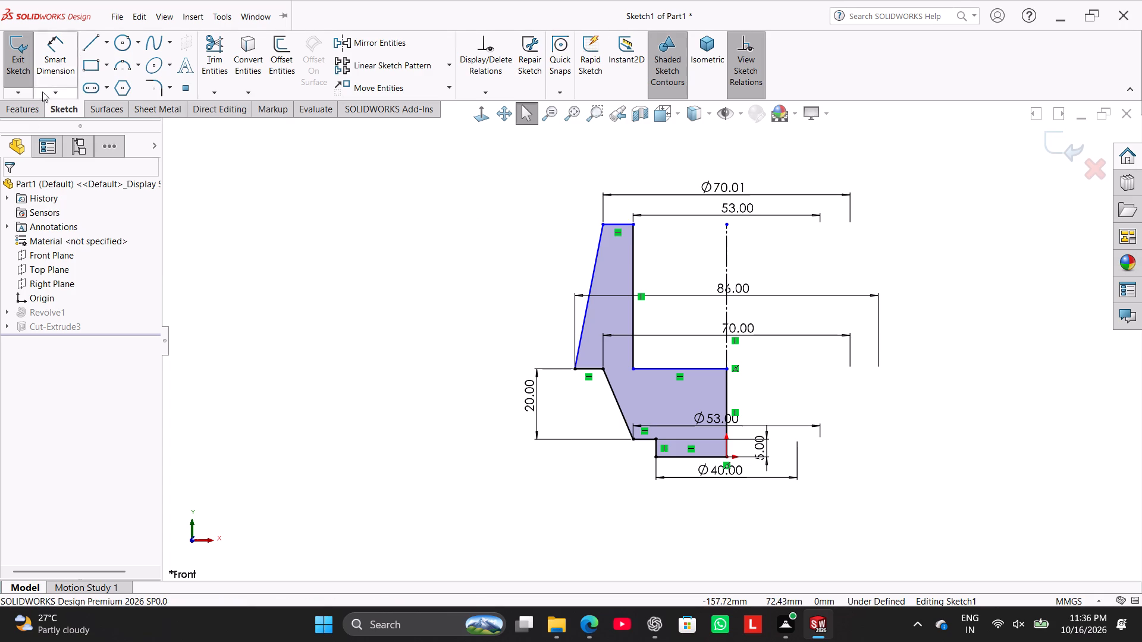
Dimension the vertical height between the outer horizontal ledge and the profile's top edge.
click(55, 55)
click(586, 367)
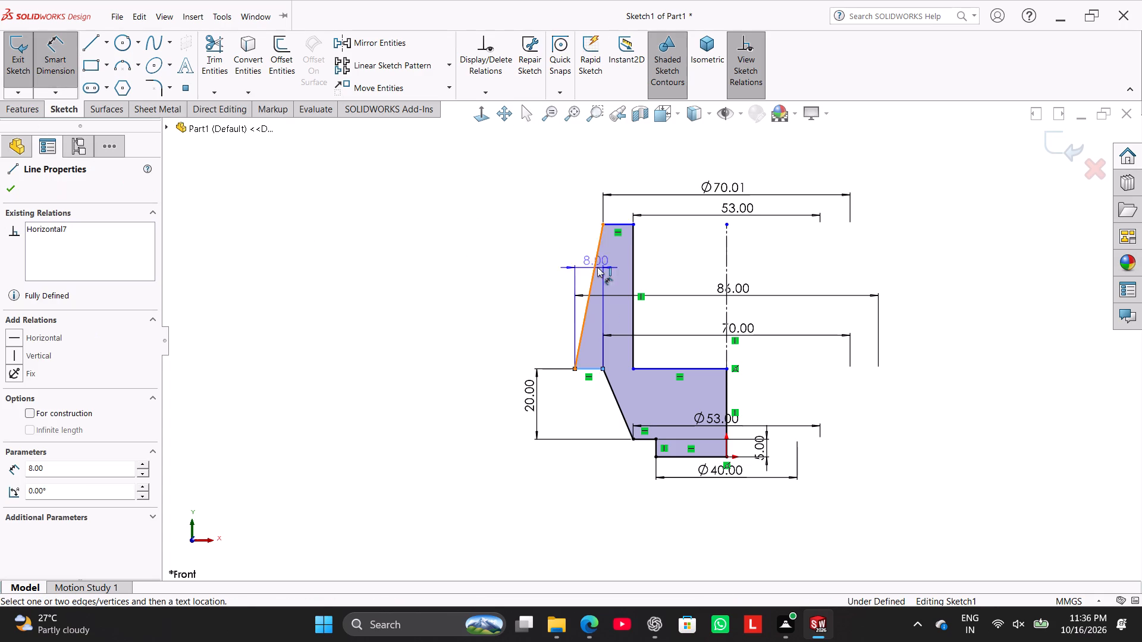
click(617, 224)
click(520, 259)
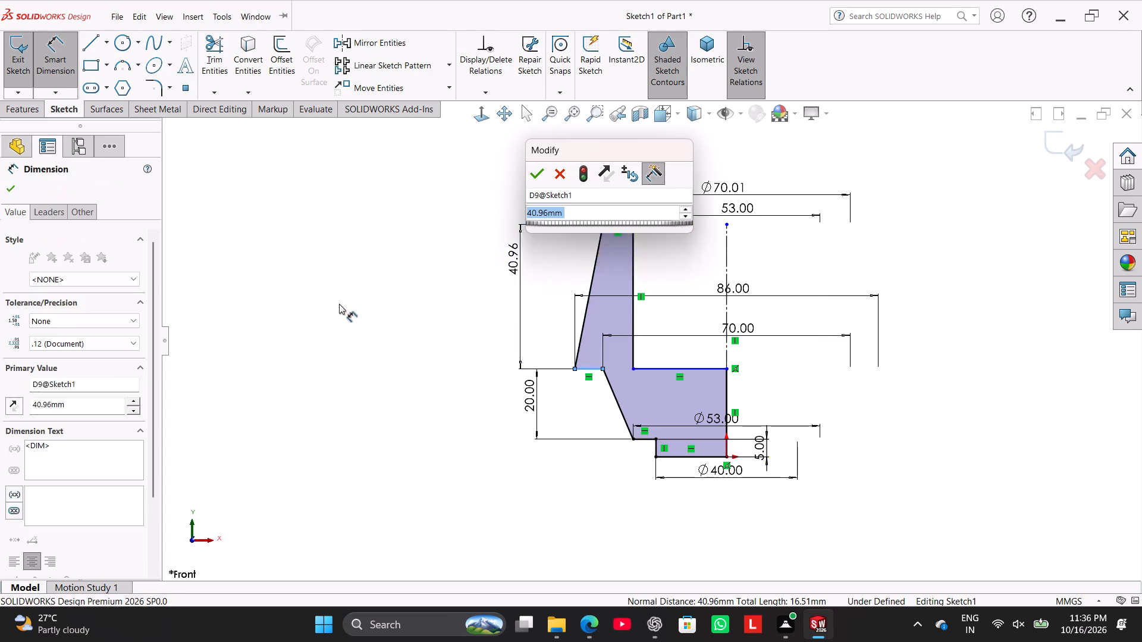
right_click(338, 303)
click(537, 168)
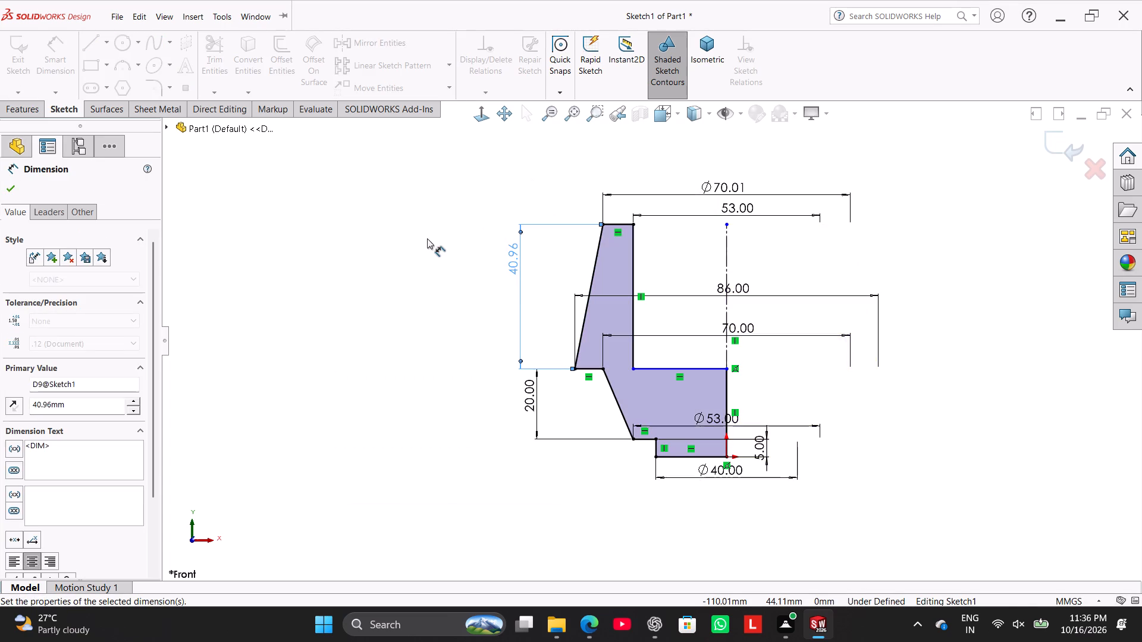
click(427, 238)
right_click(474, 156)
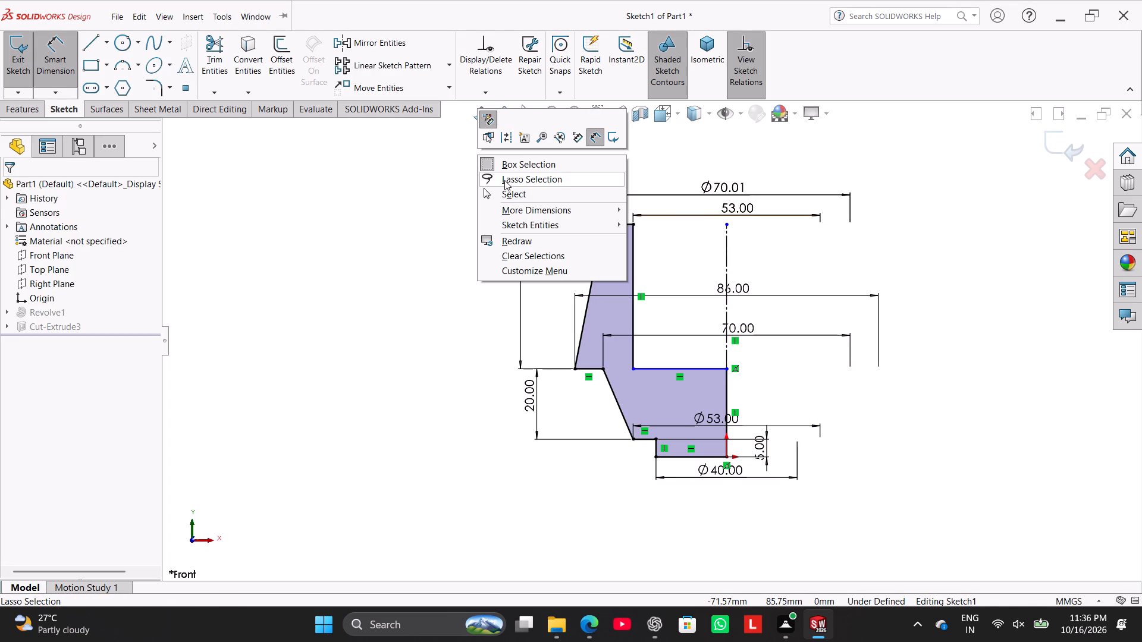
click(517, 192)
Make the centreline's upper endpoint coincident with the profile's top edge line.
ctrl+click(726, 227)
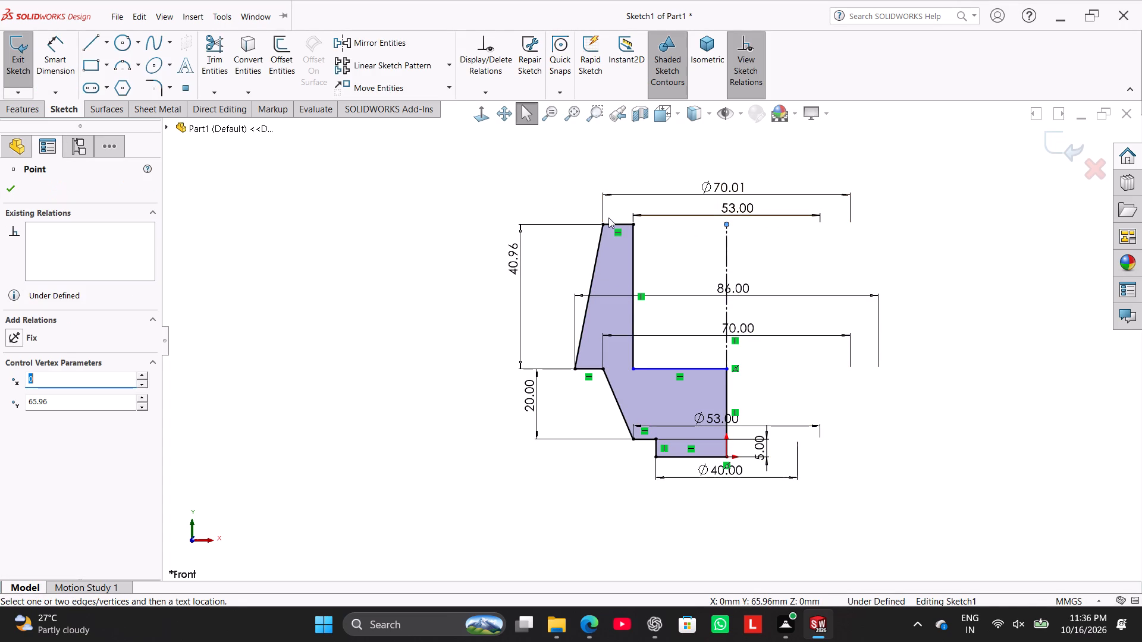
ctrl+click(618, 224)
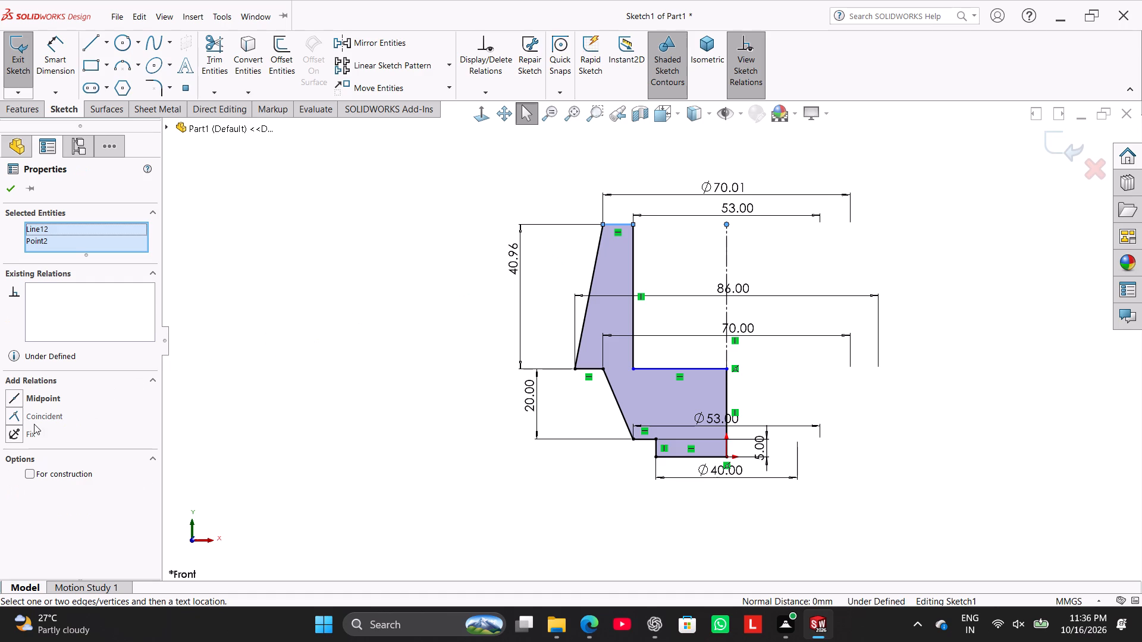
click(32, 413)
click(259, 297)
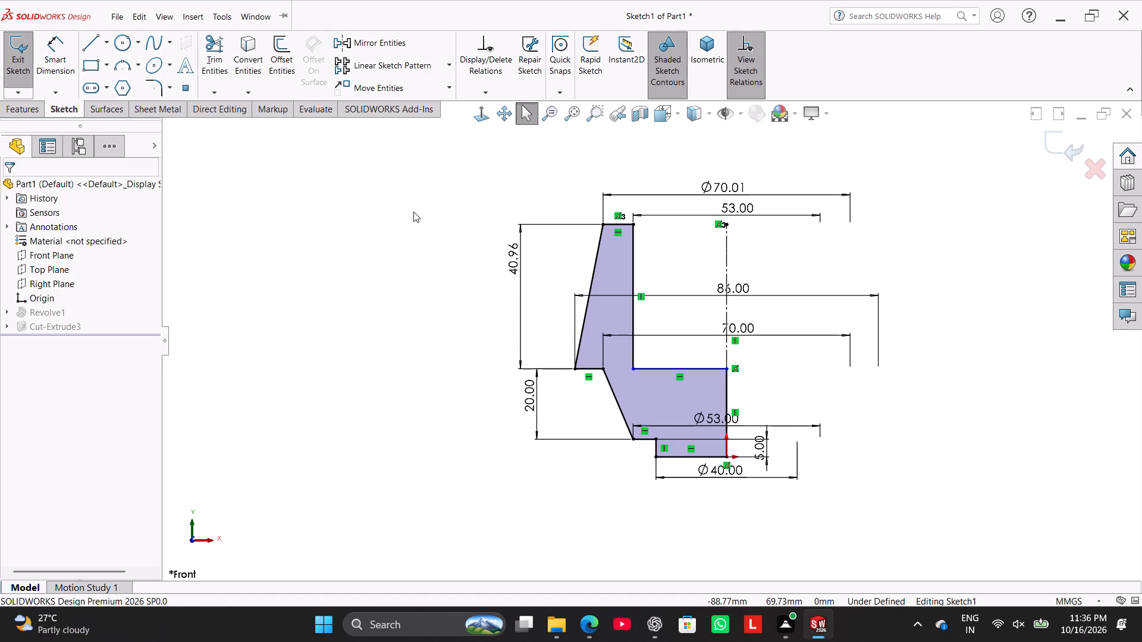
Set the upper section's height dimension to 17.54+11.71+11.71 mm.
double_click(512, 259)
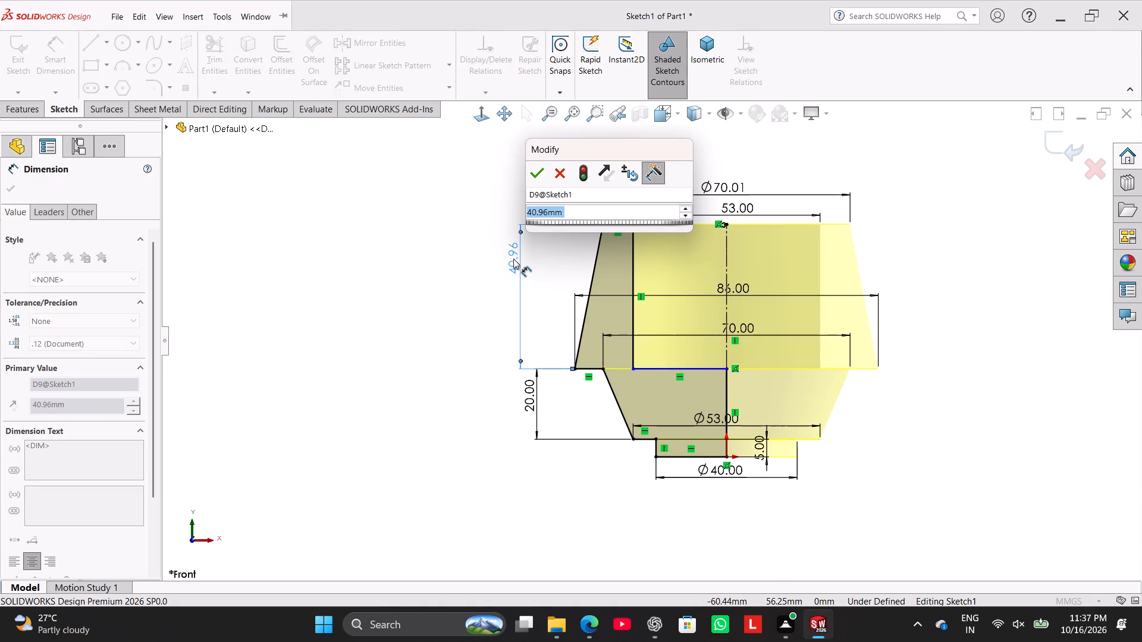
text(17.)
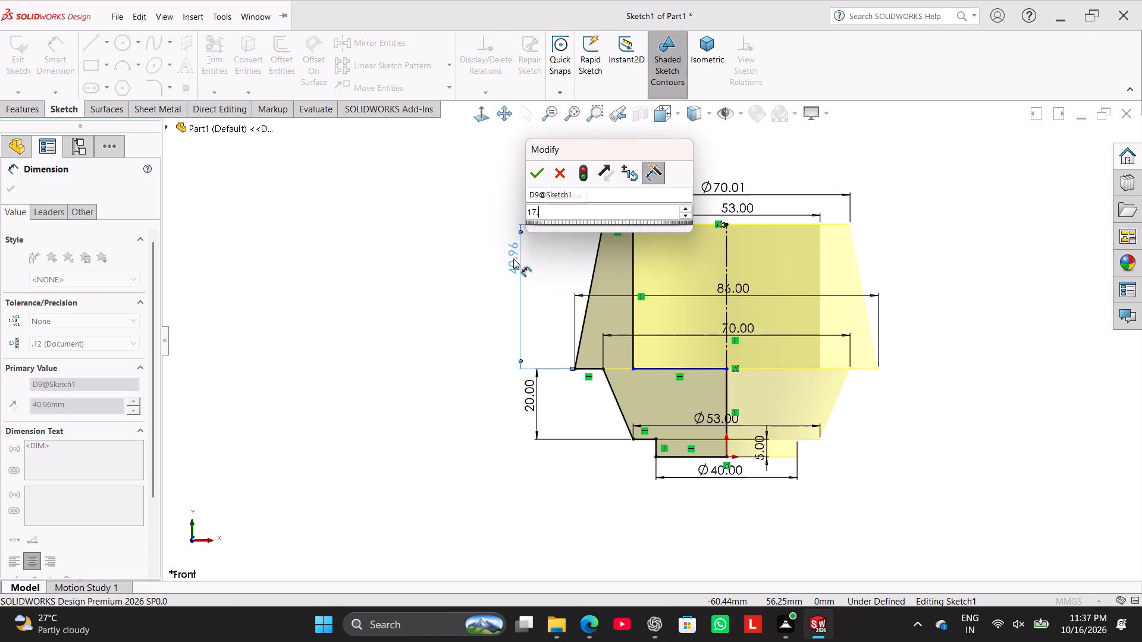
text(54)
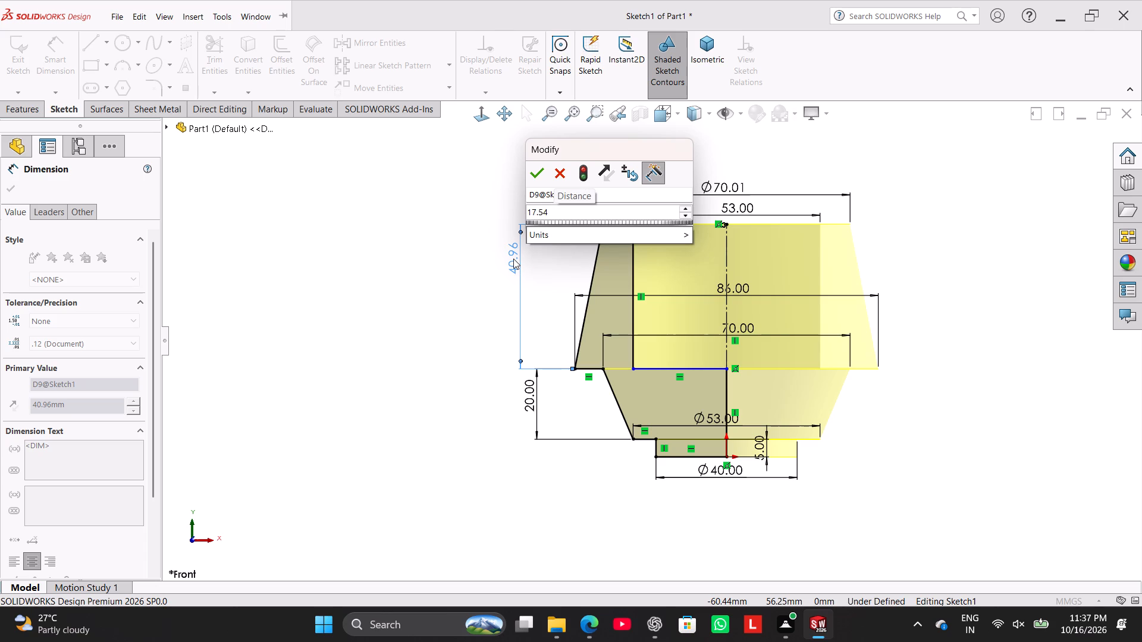
key(plus)
text(11.71+11.71)
key(Return)
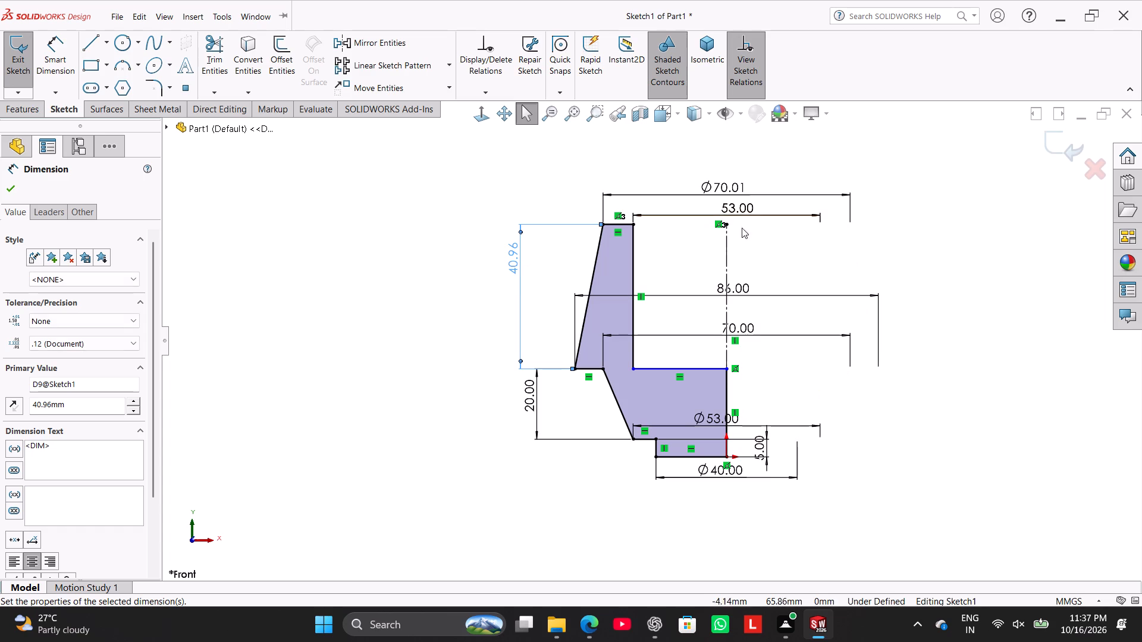
click(312, 254)
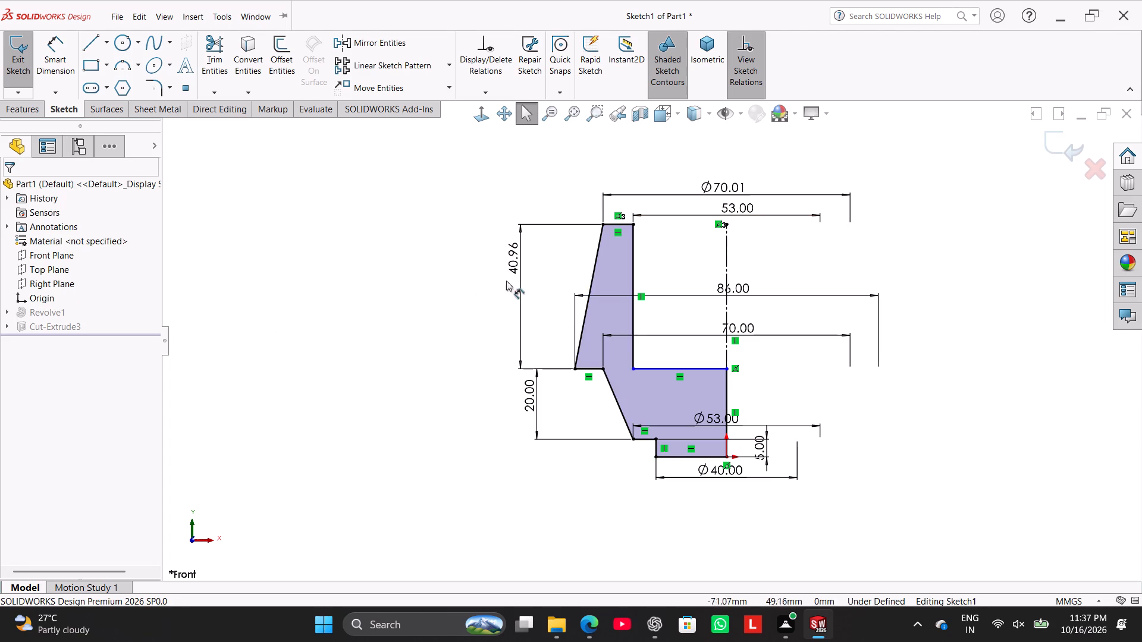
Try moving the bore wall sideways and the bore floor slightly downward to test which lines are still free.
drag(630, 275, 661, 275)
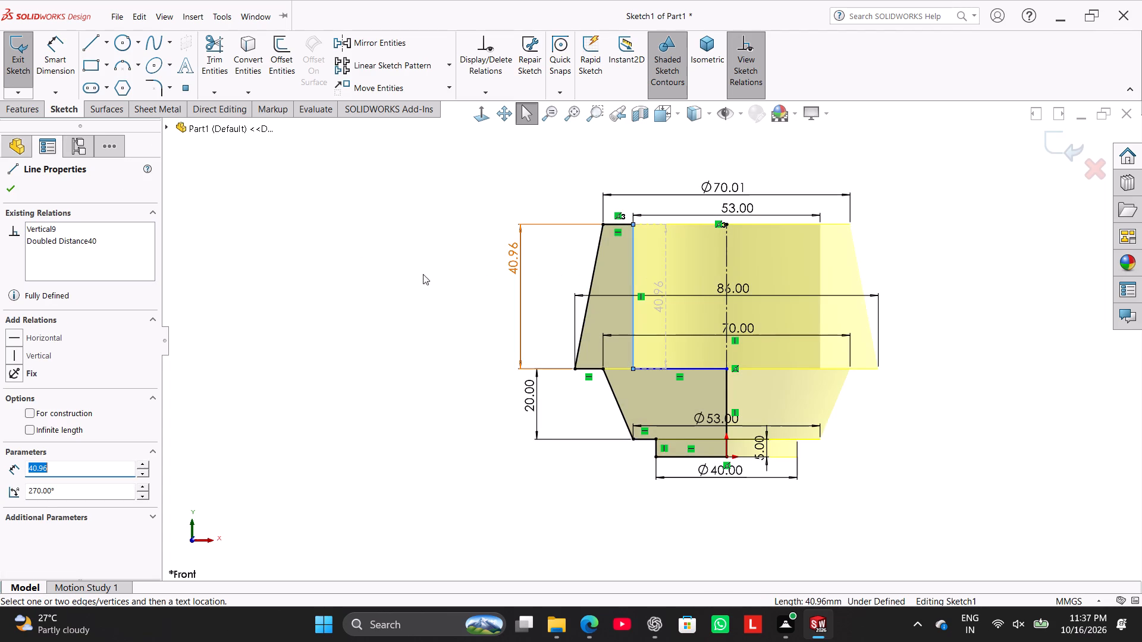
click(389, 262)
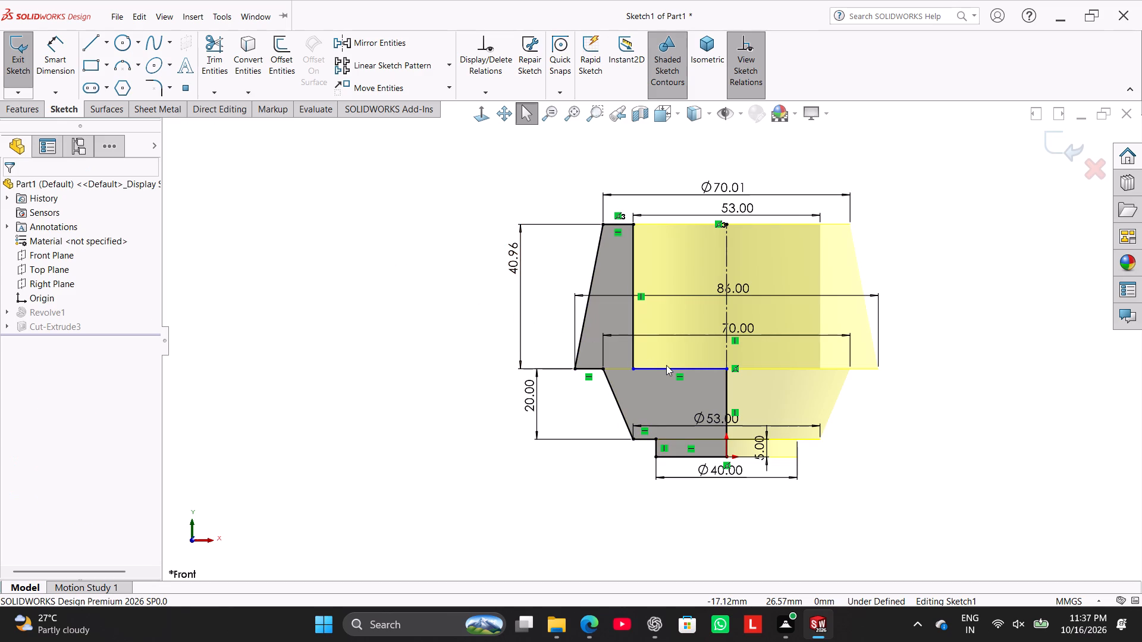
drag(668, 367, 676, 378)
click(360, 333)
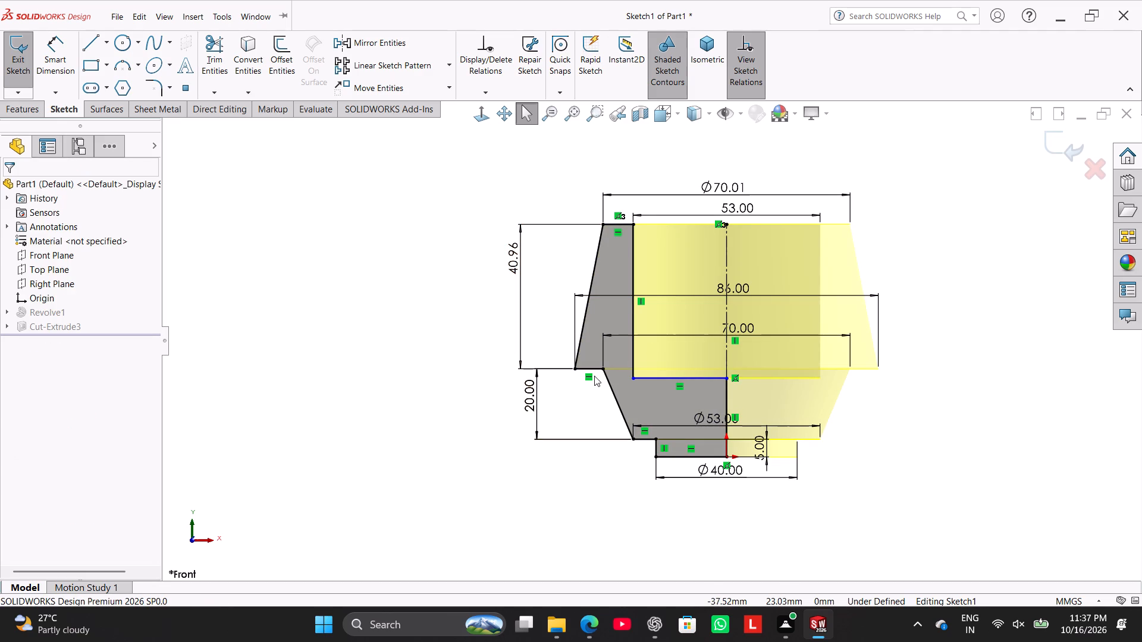
Make the bore floor line collinear with the outer horizontal ledge.
ctrl+click(594, 371)
ctrl+click(650, 380)
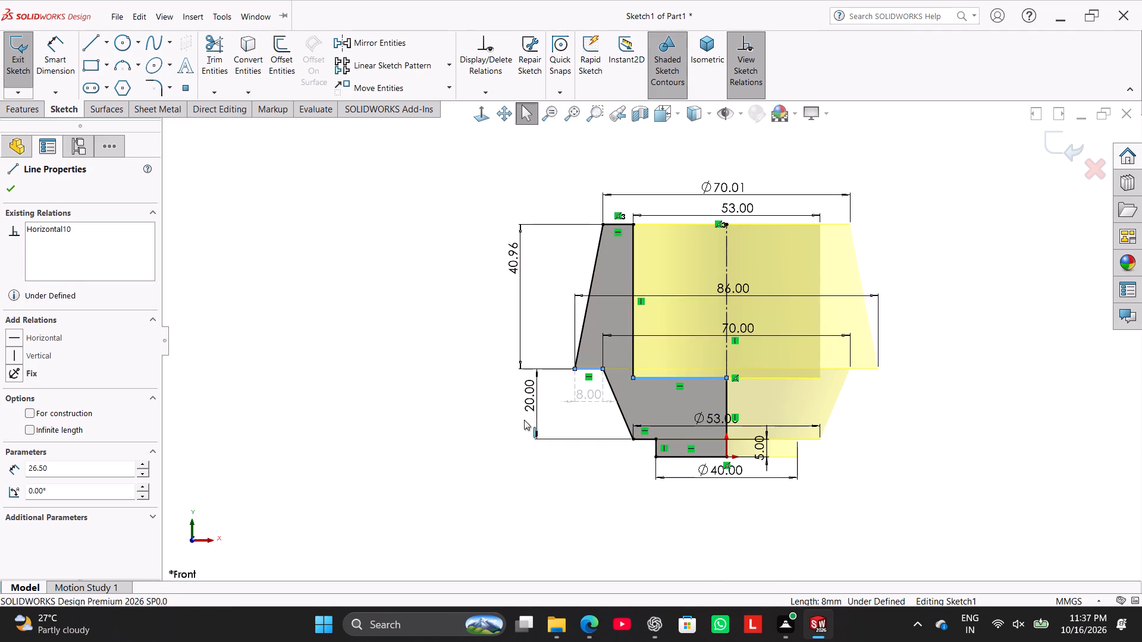
click(44, 438)
click(258, 294)
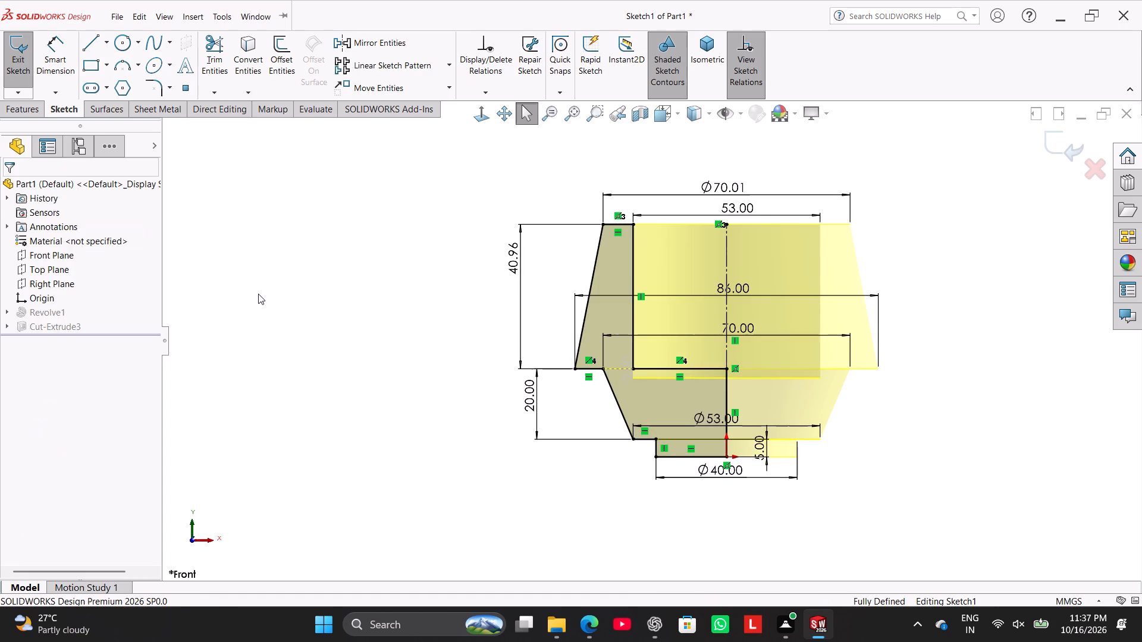
Exit the profile sketch to rebuild the part, stopping to repair Sketch3.
click(19, 63)
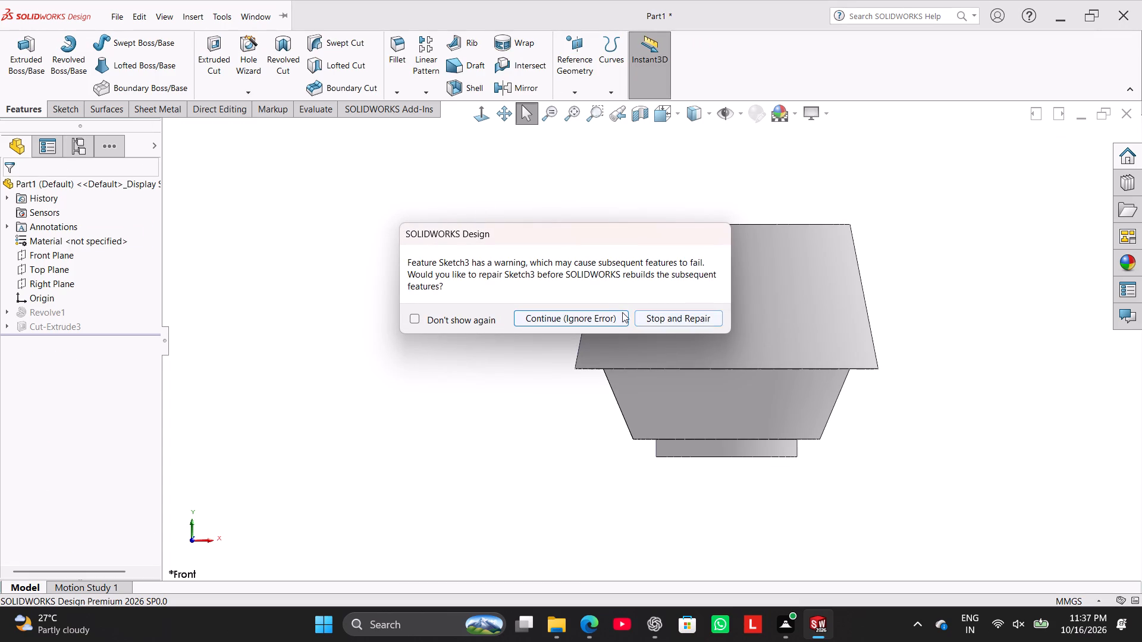
click(660, 319)
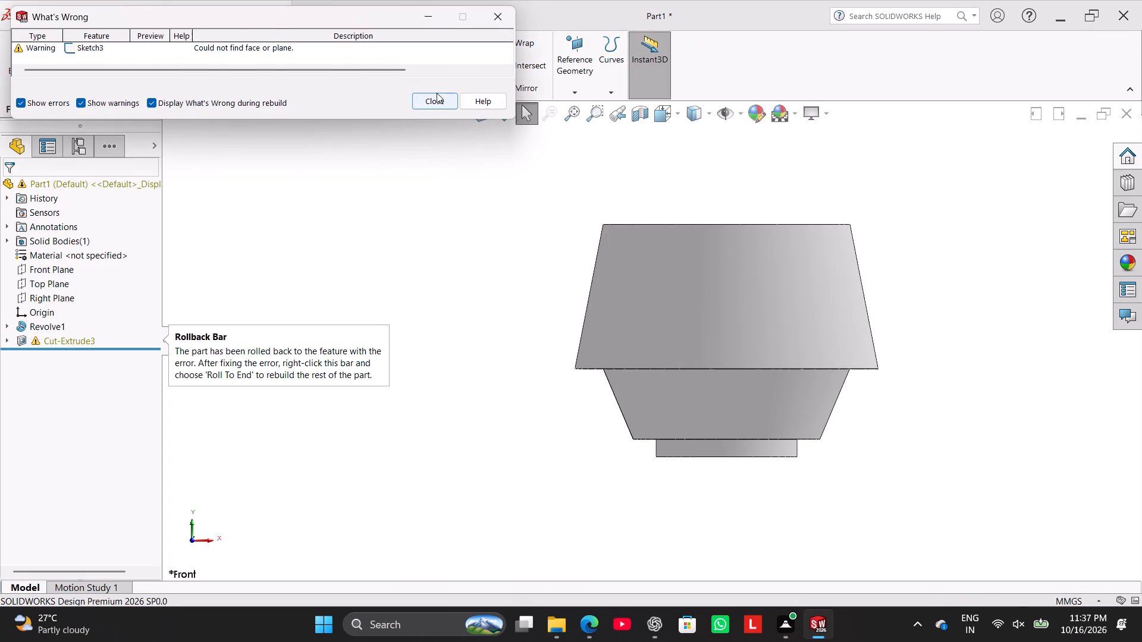
click(437, 93)
Delete the old Cut-Extrude3 feature and its leftover Sketch3.
right_click(73, 336)
click(137, 418)
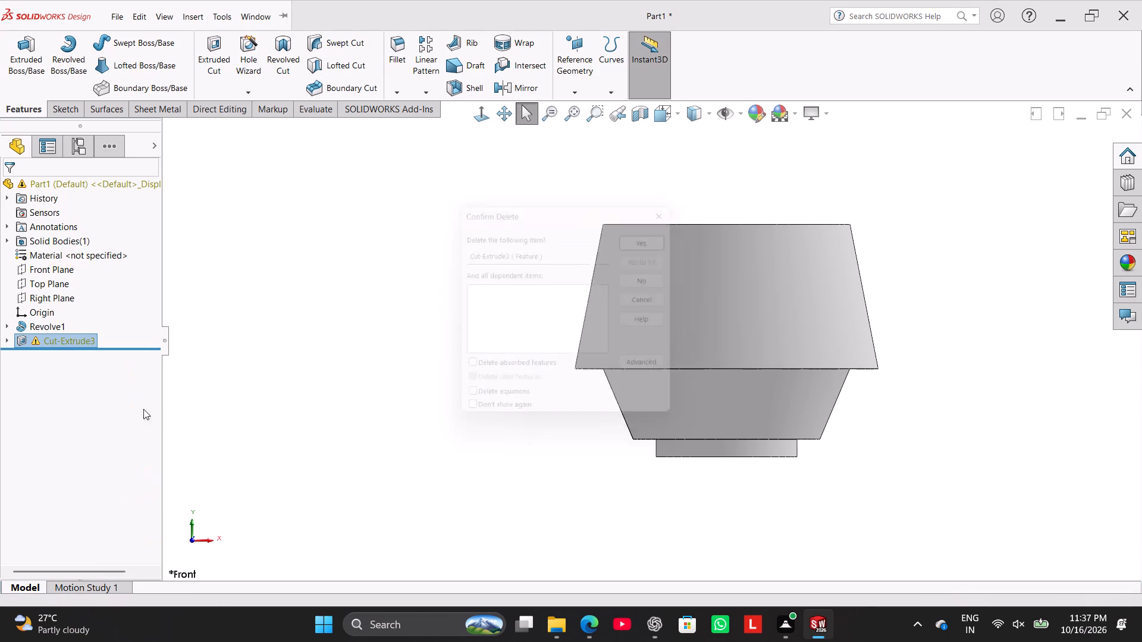
click(638, 226)
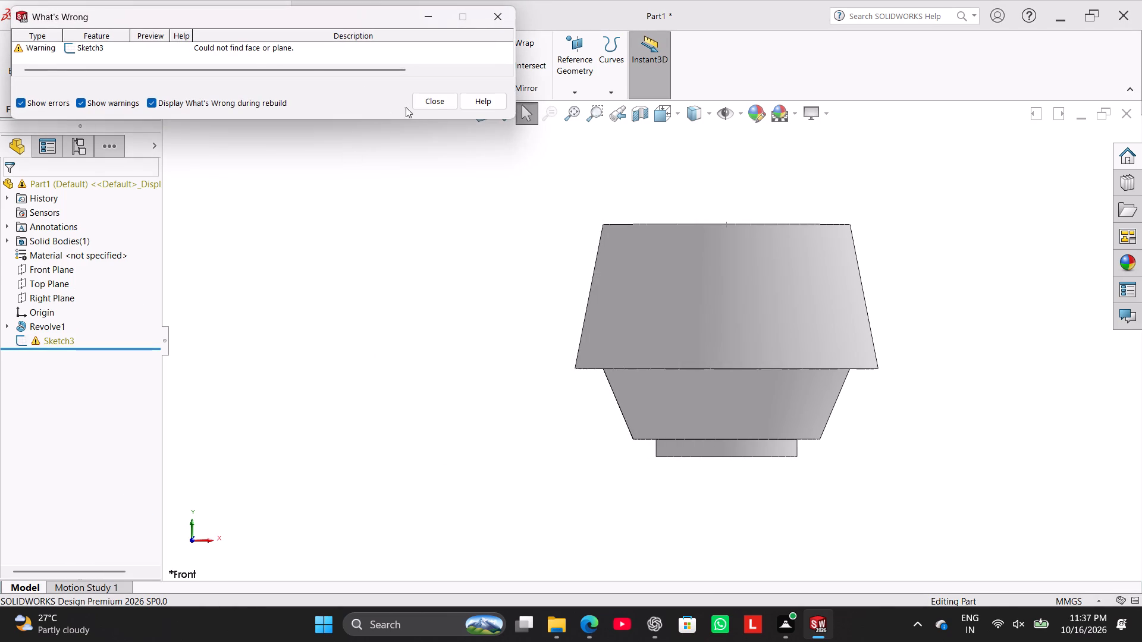
click(423, 106)
right_click(68, 340)
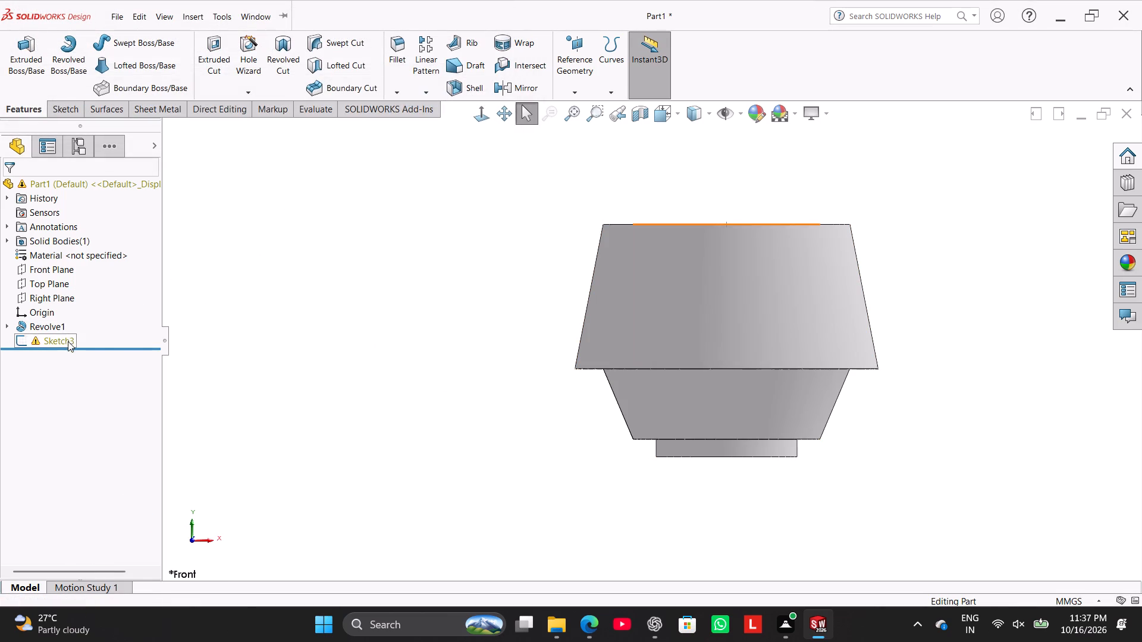
click(144, 431)
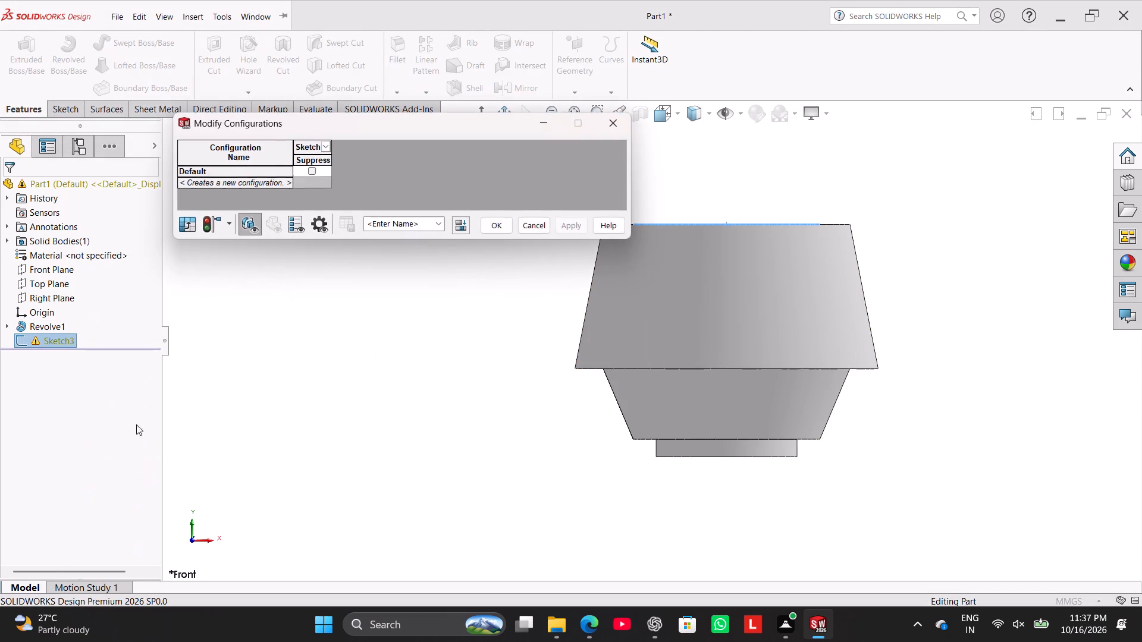
click(535, 223)
right_click(48, 345)
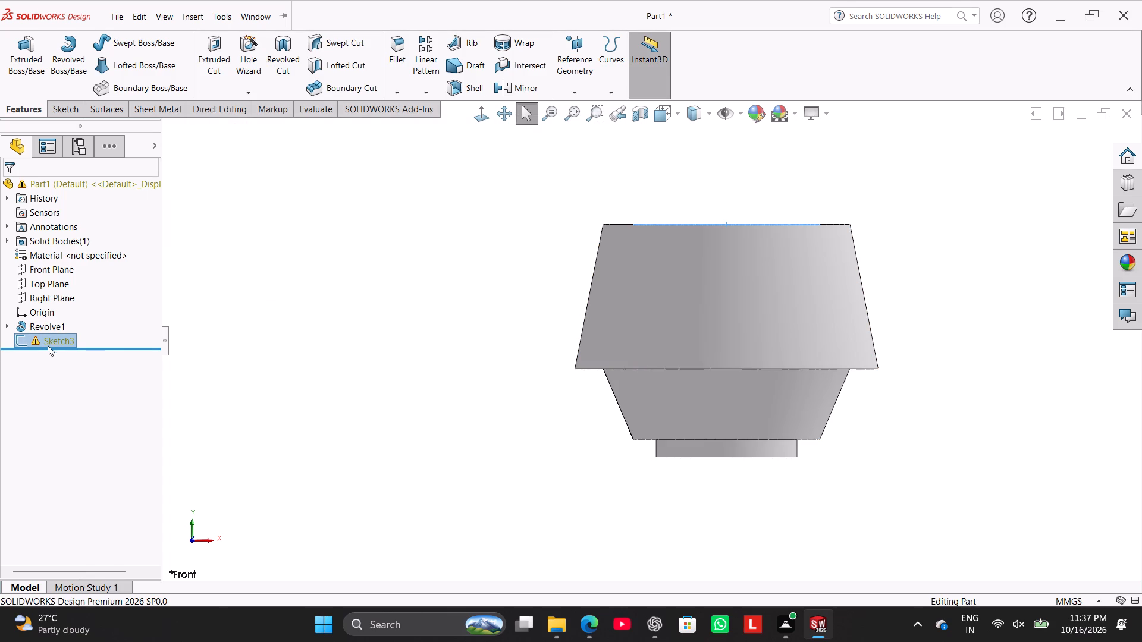
click(101, 440)
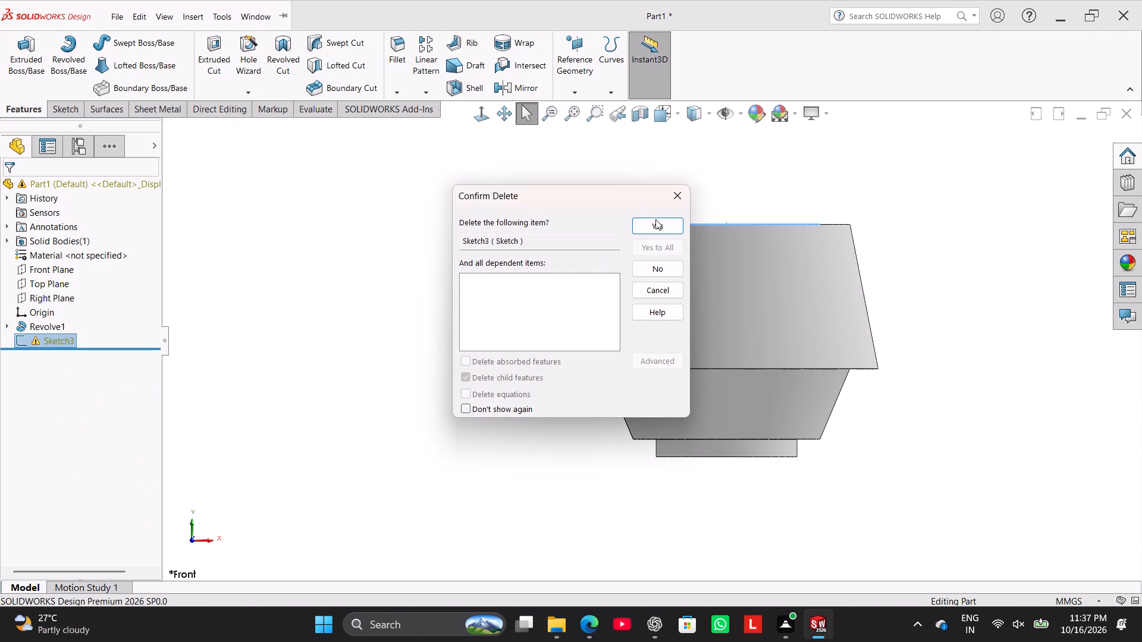
click(661, 228)
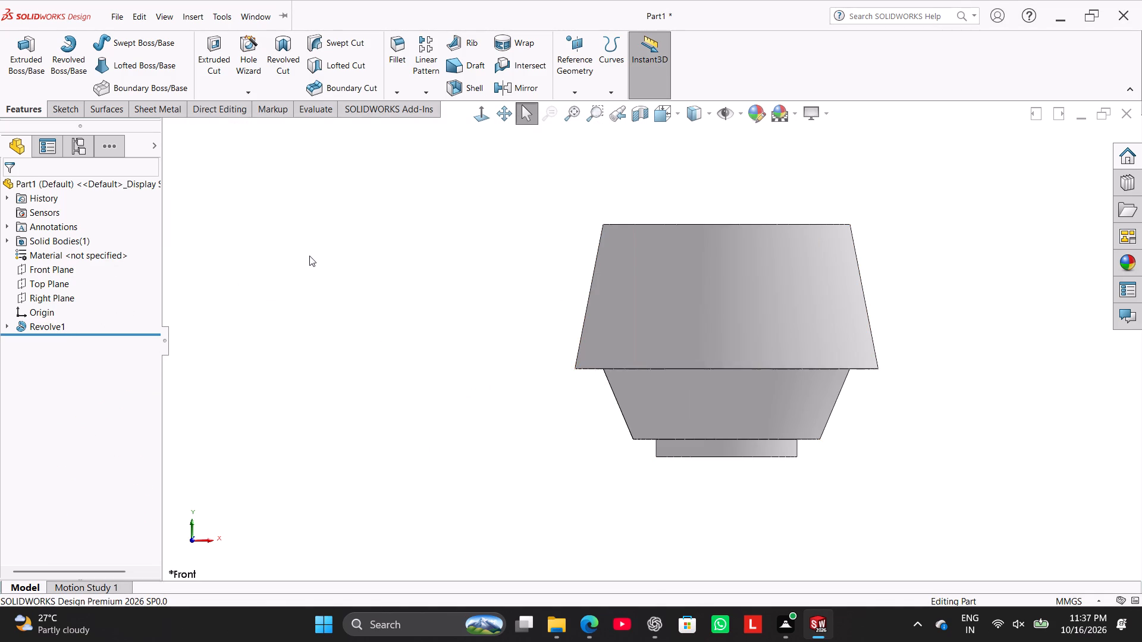
Apply a section view through the Front Plane to examine the revolved bore, and switch to the right-side view.
middle_drag(318, 248, 319, 259)
click(650, 117)
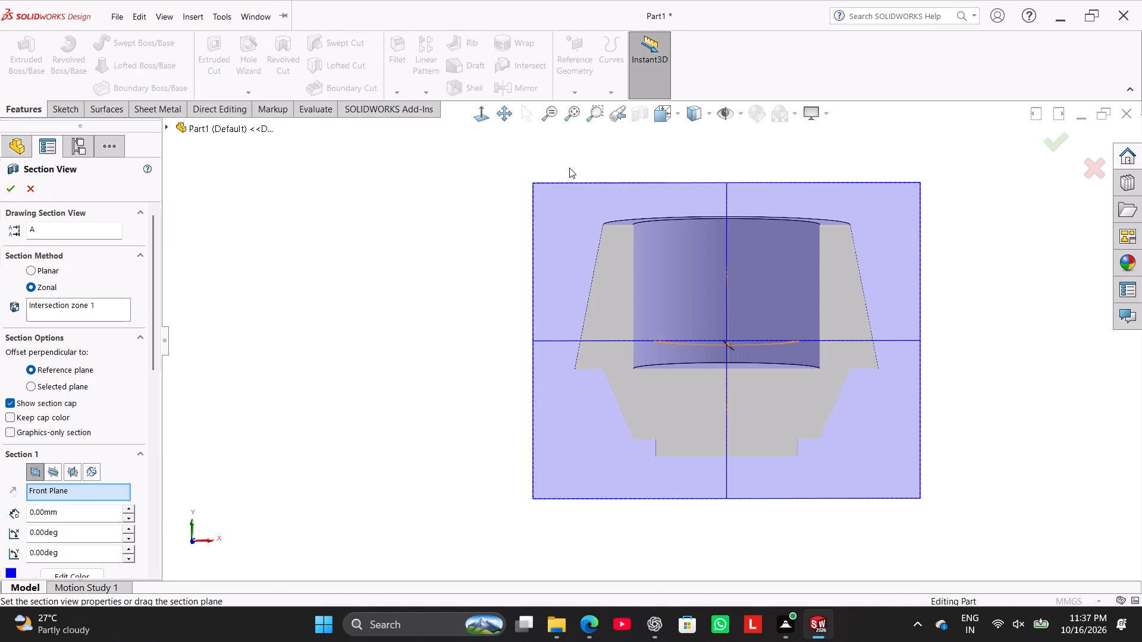
click(483, 109)
click(241, 229)
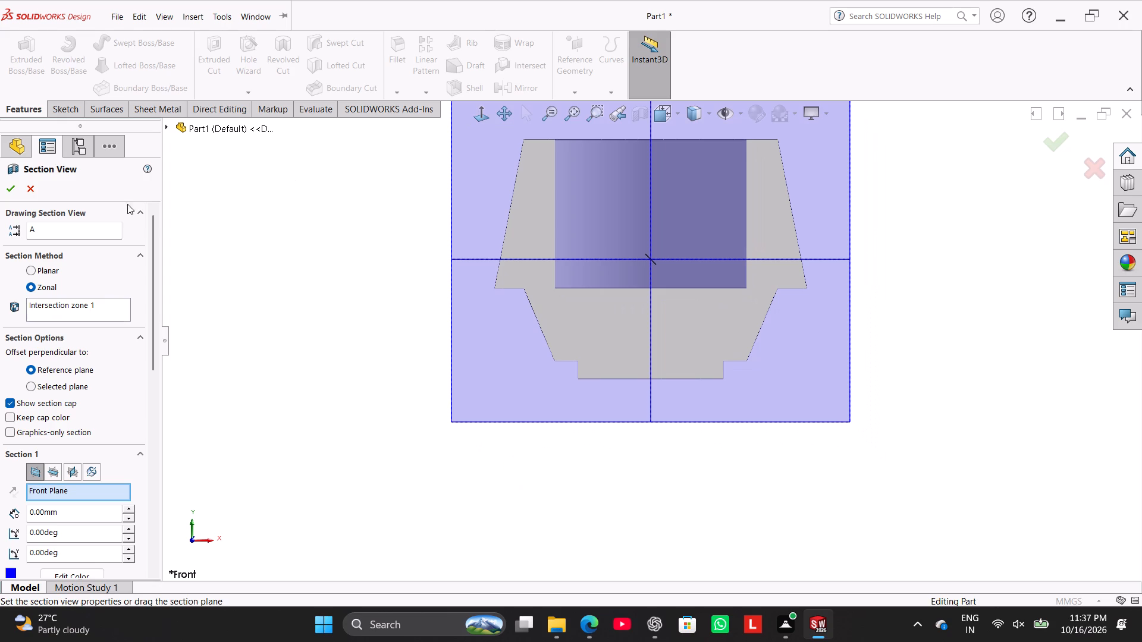
click(15, 185)
right_drag(362, 292, 550, 206)
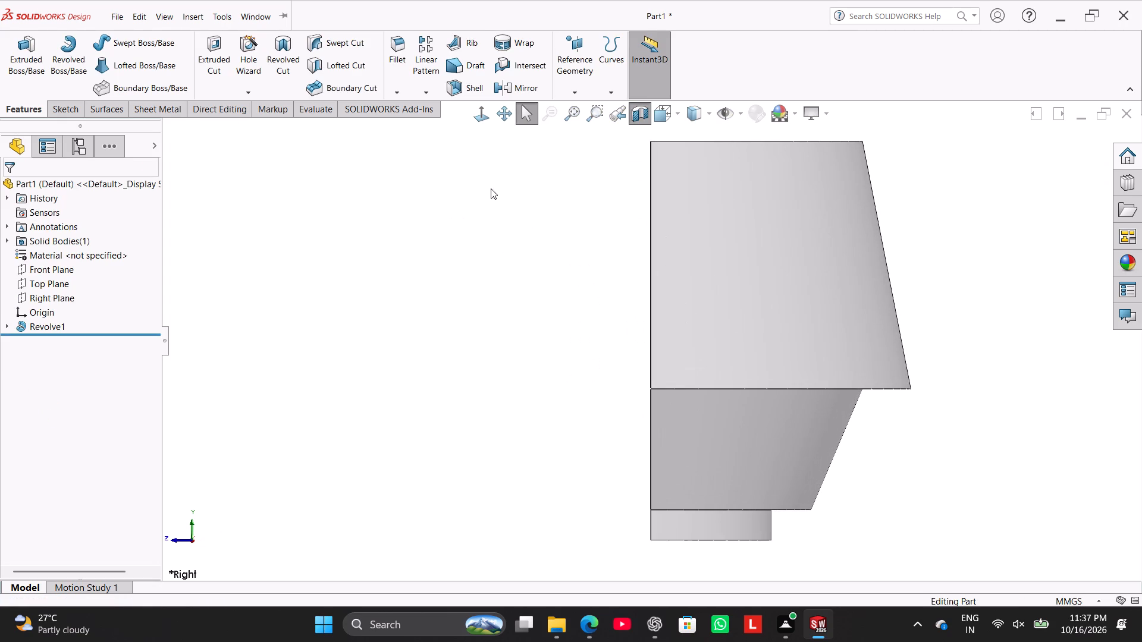
Turn off the section view and examine the complete stepped, tapered part from several angles.
click(639, 120)
right_drag(368, 353, 581, 225)
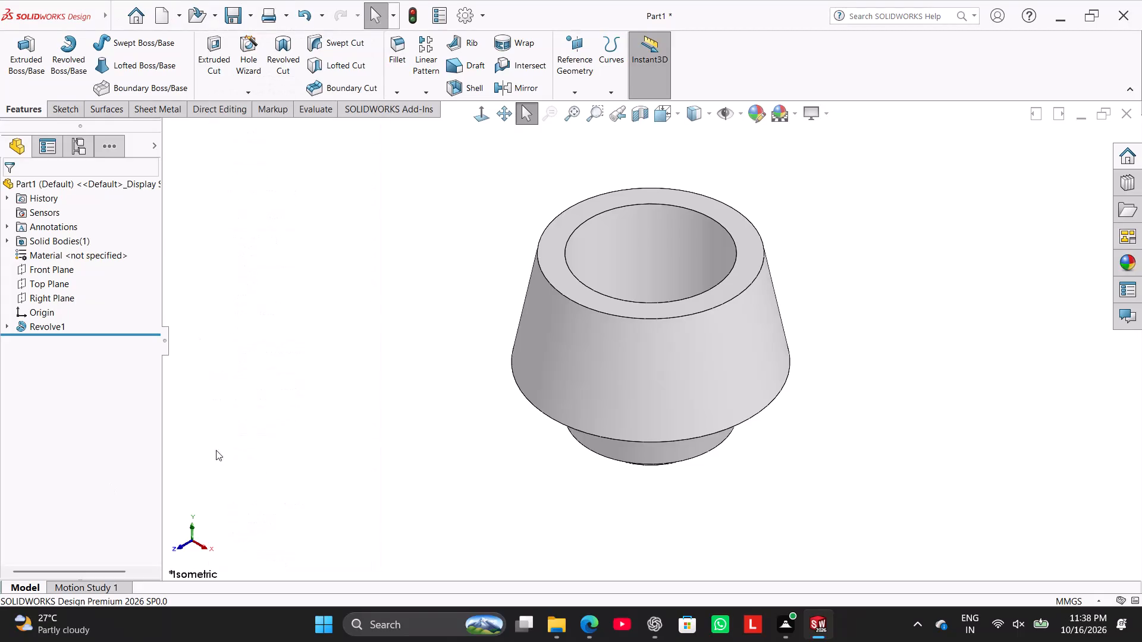
middle_drag(492, 355, 528, 237)
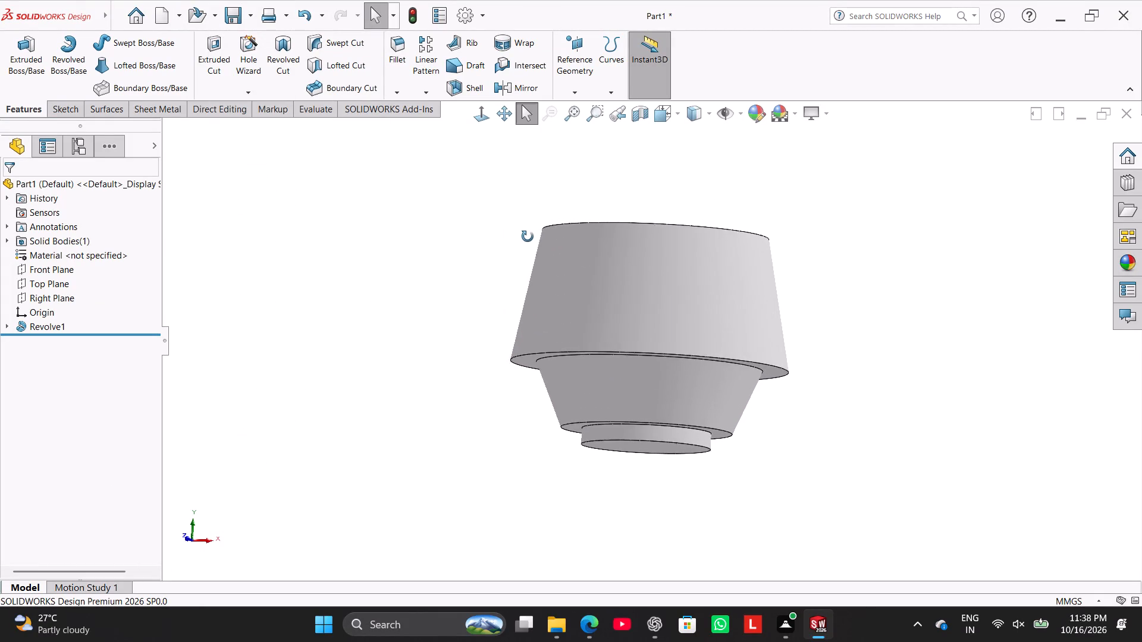
middle_drag(528, 237, 512, 265)
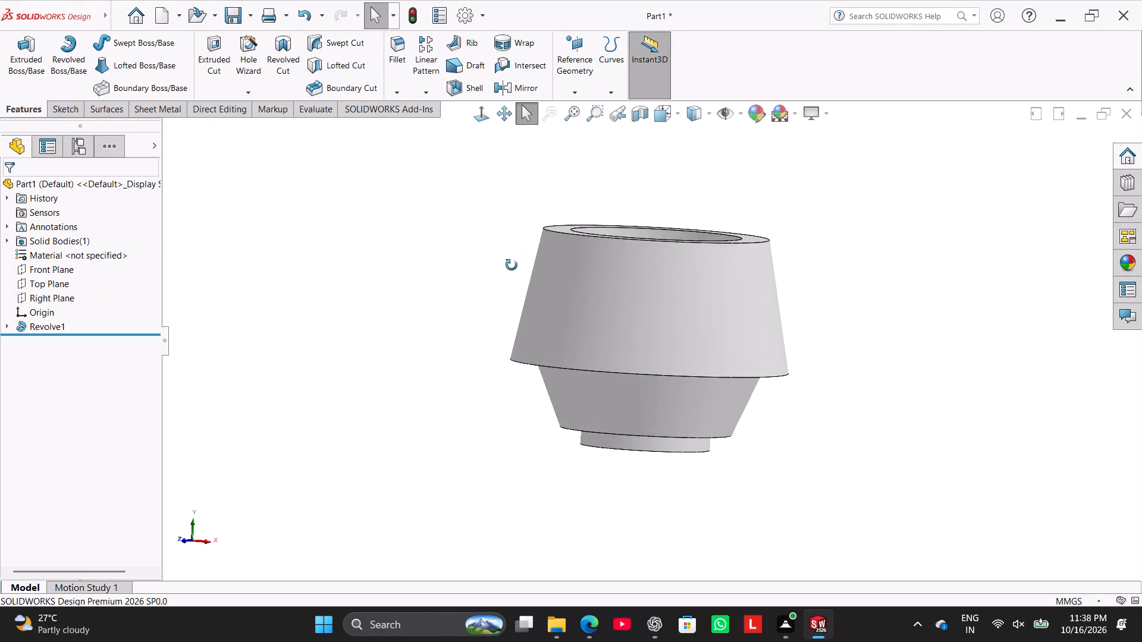
middle_drag(512, 265, 488, 269)
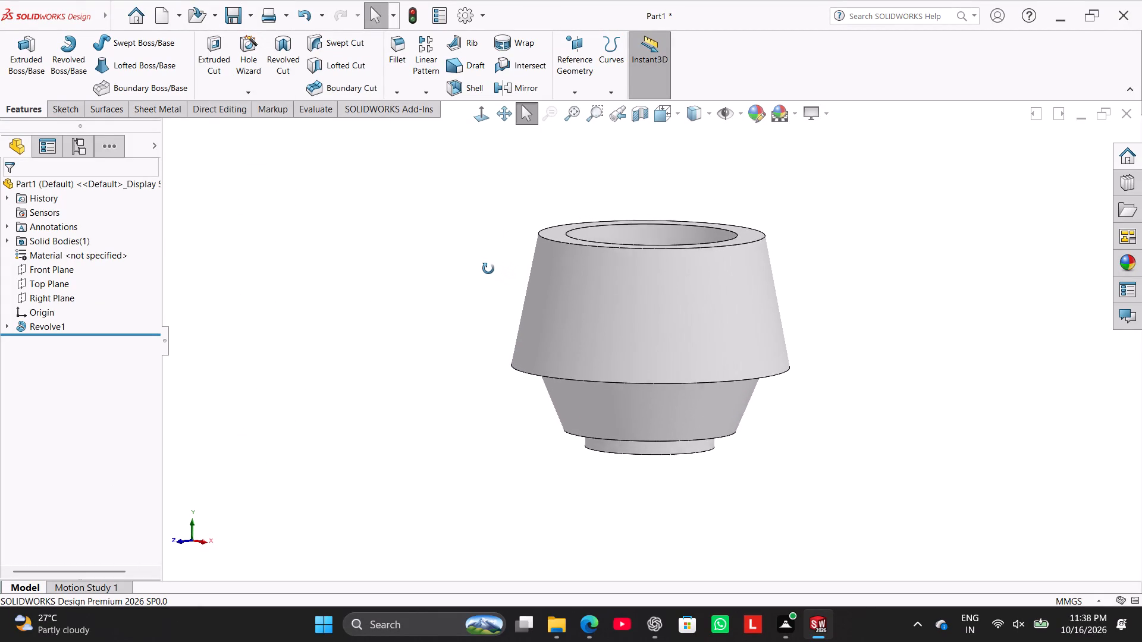
middle_drag(488, 269, 482, 261)
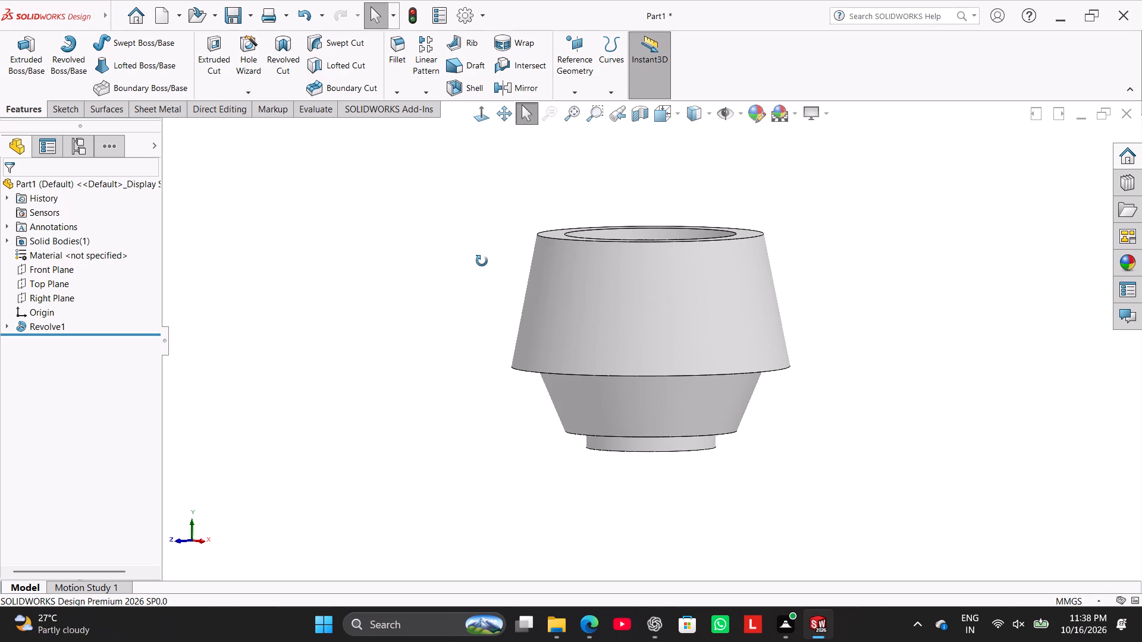
middle_drag(482, 261, 504, 302)
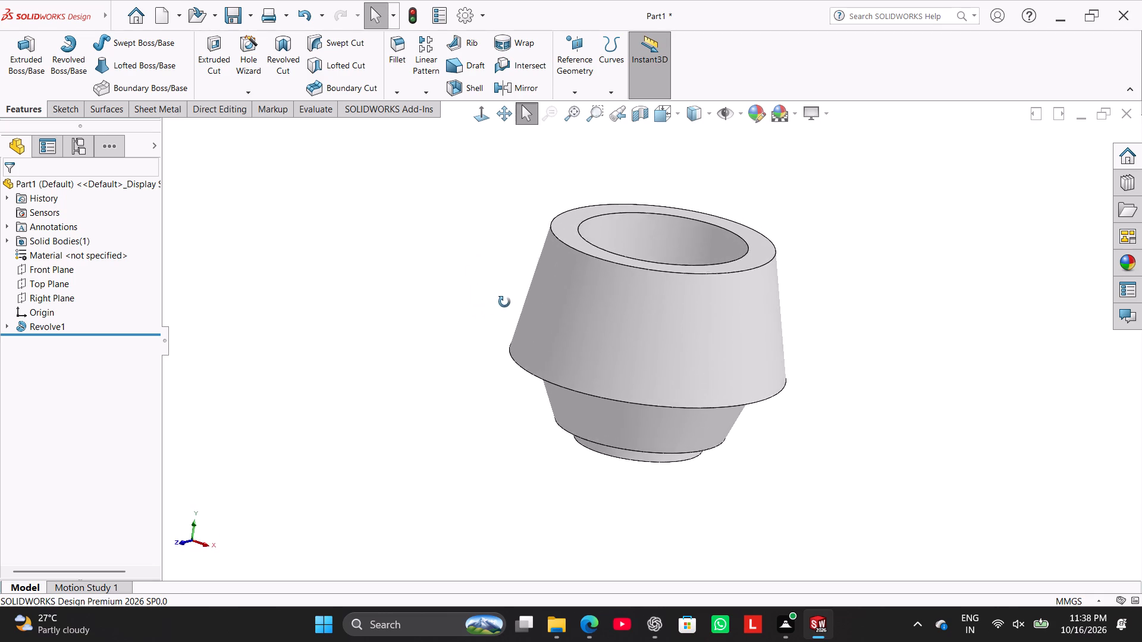
middle_drag(504, 302, 480, 248)
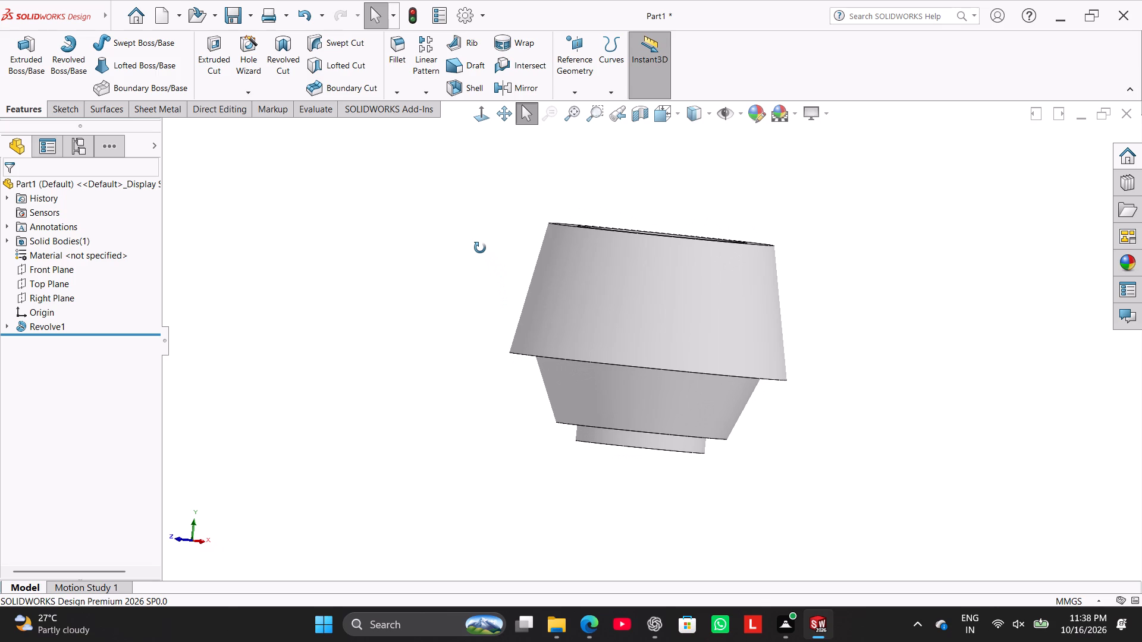
middle_drag(480, 248, 437, 302)
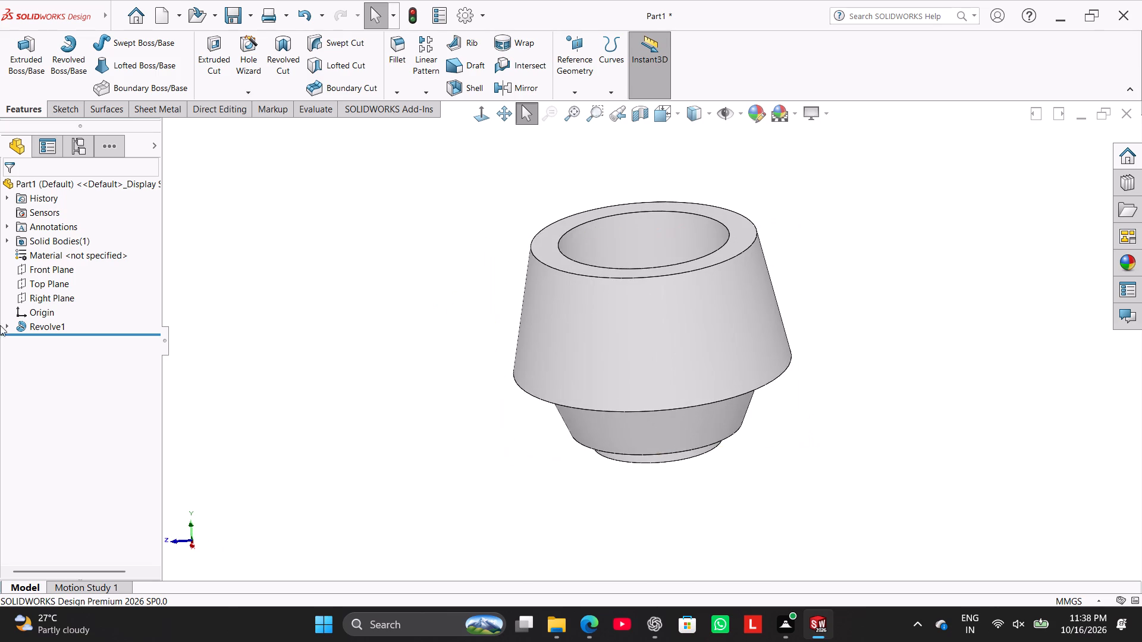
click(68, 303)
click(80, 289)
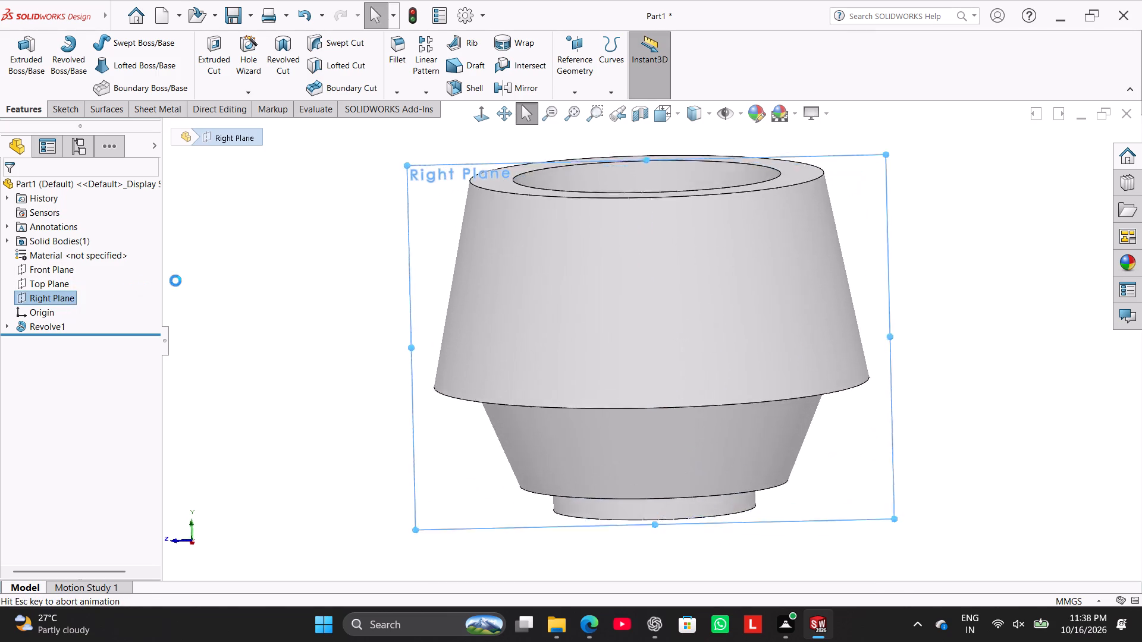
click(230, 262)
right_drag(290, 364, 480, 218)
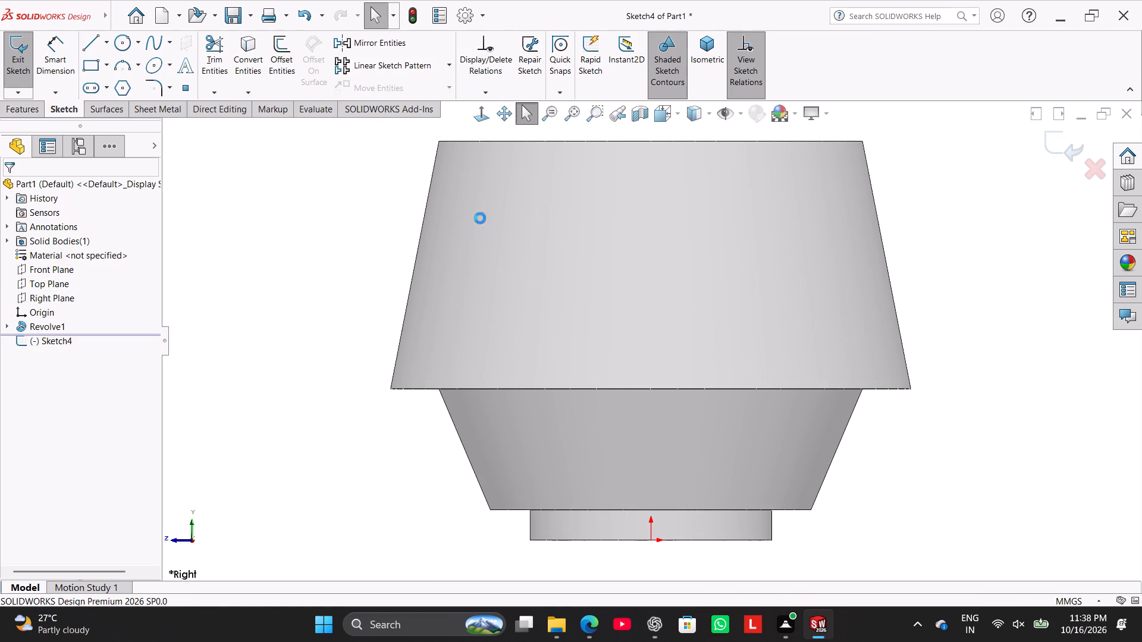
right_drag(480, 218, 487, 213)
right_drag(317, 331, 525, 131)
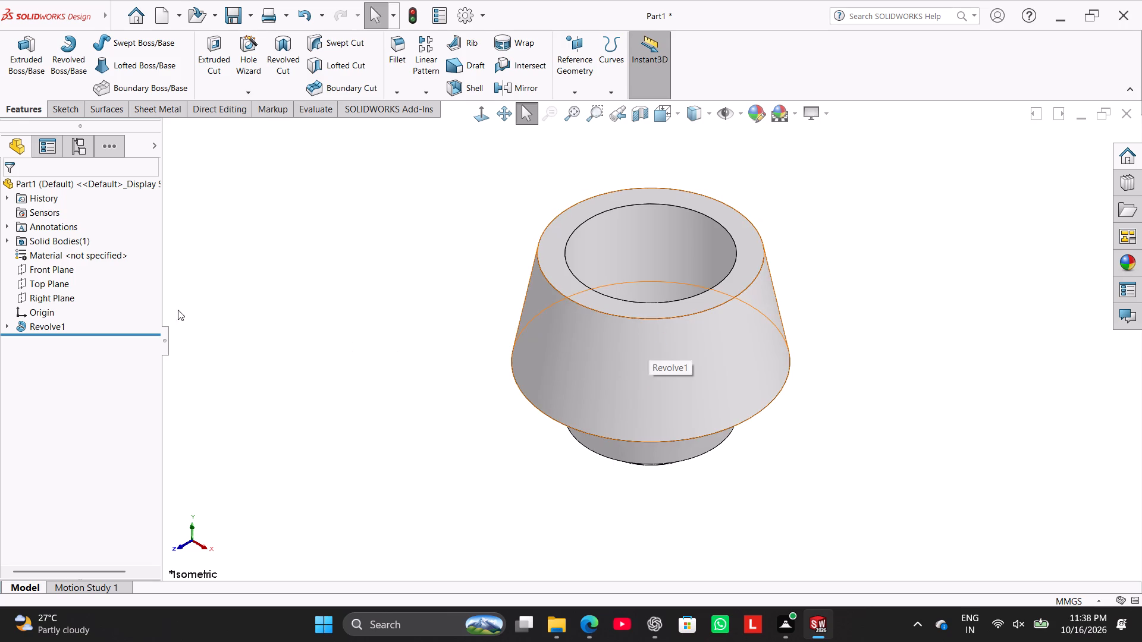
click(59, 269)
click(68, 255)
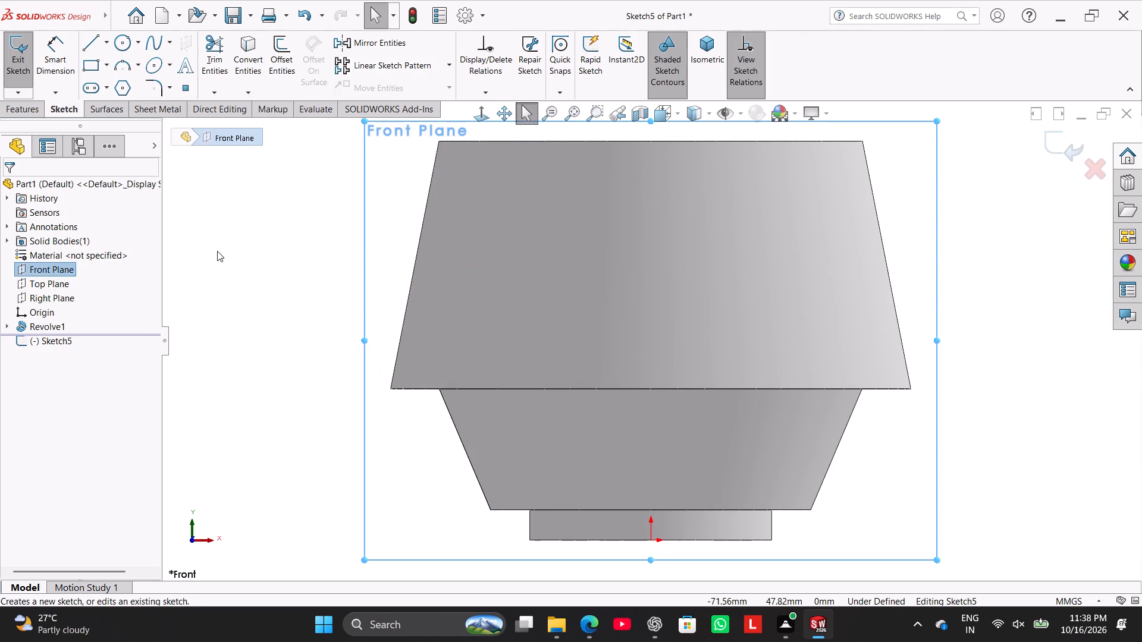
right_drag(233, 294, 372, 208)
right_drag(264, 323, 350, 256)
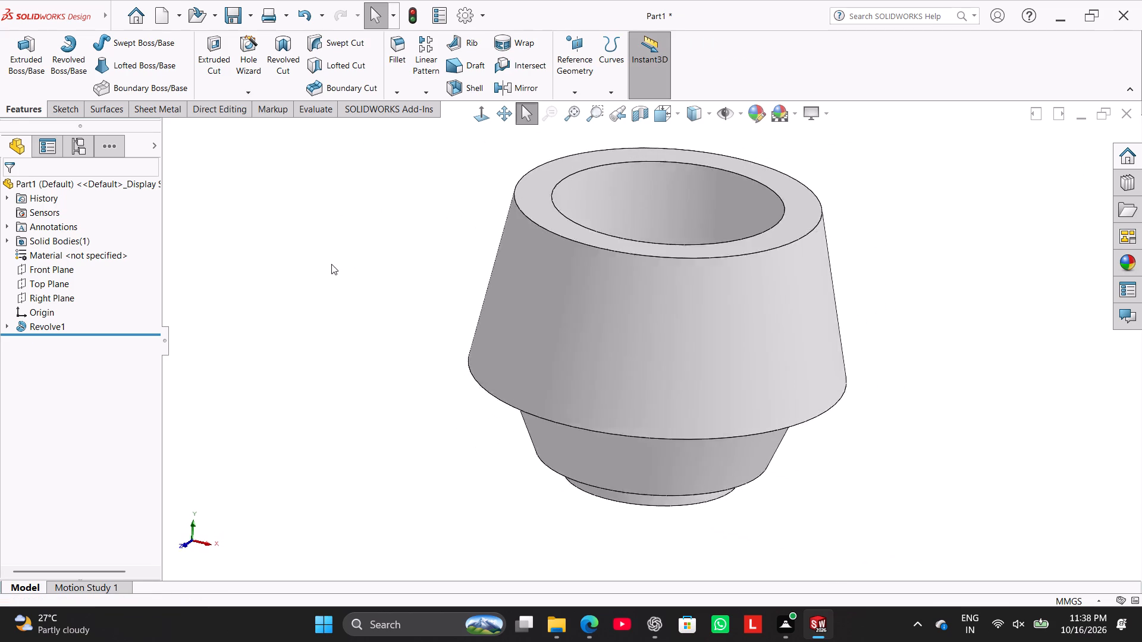
Sketch a vertical straight slot on the Front Plane, about 26 mm between centres and 8.5 mm wide, above the origin on the upper tapered body.
right_click(58, 270)
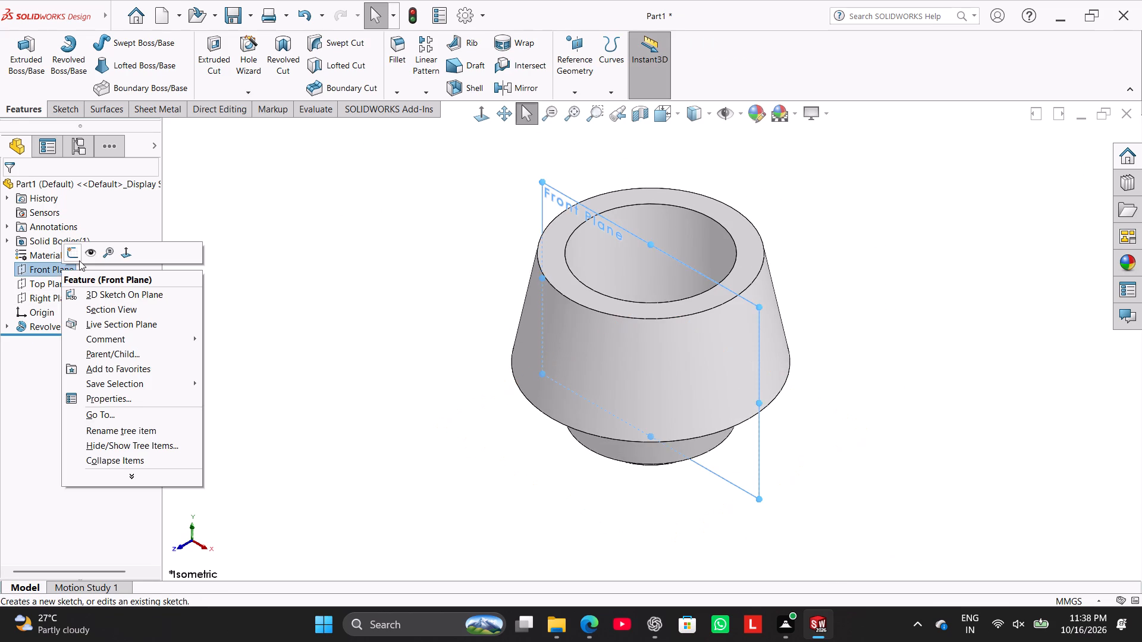
click(79, 257)
click(233, 213)
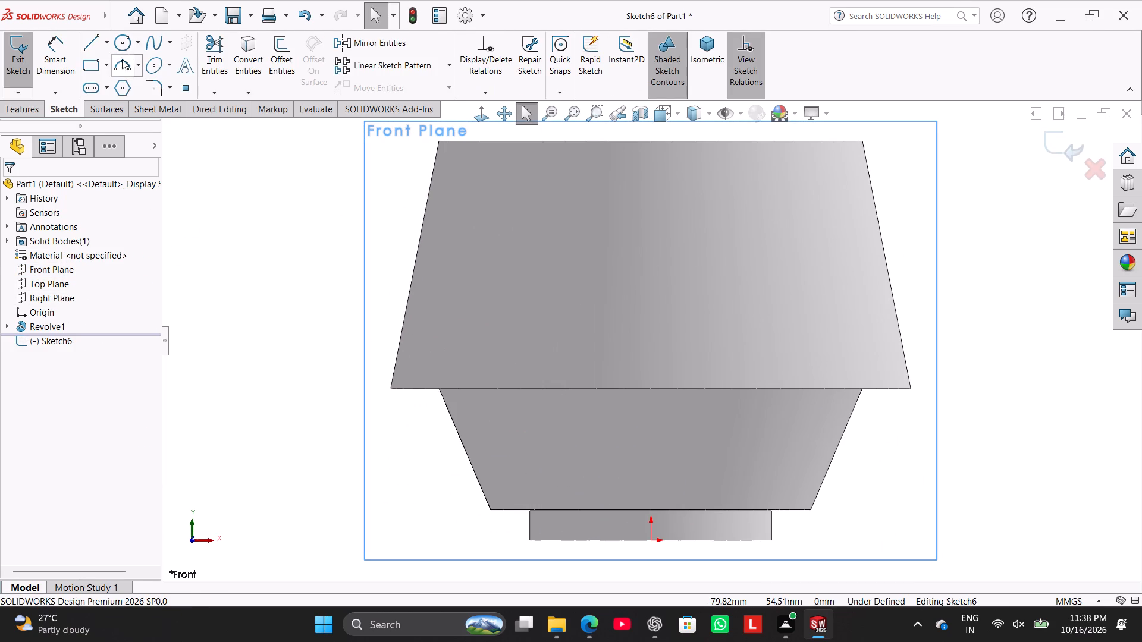
click(92, 89)
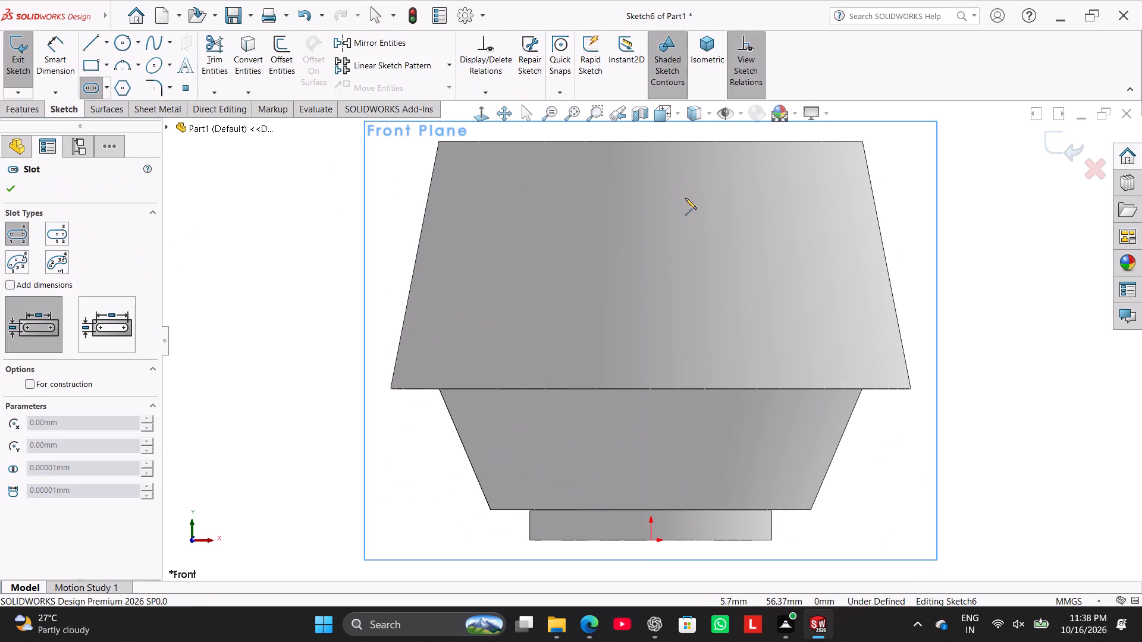
click(652, 178)
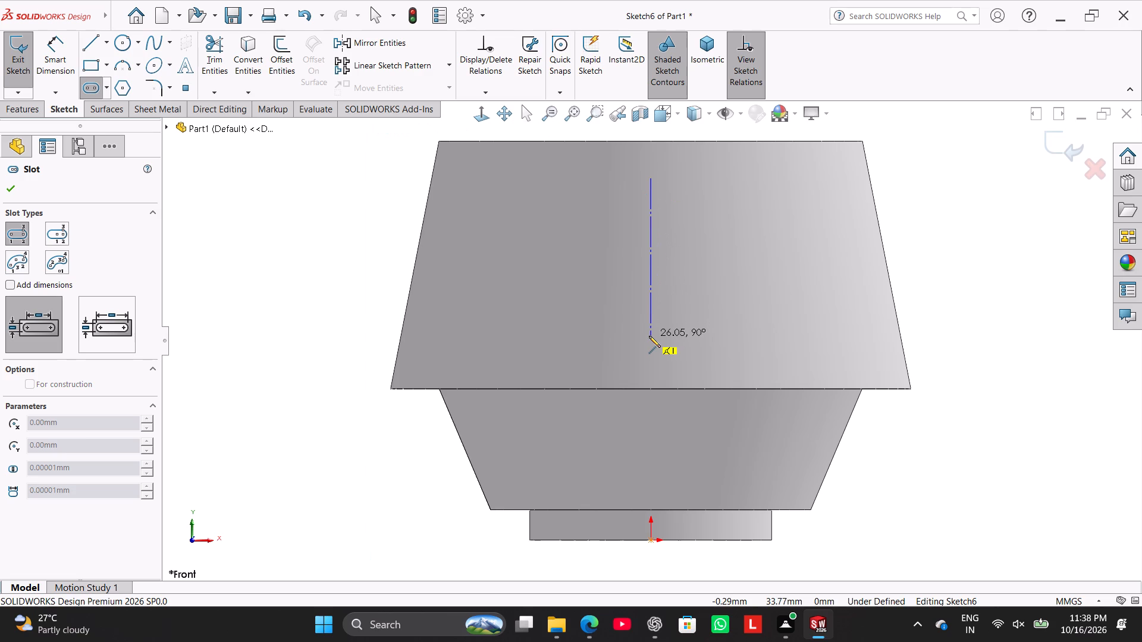
click(649, 336)
click(676, 338)
right_click(188, 221)
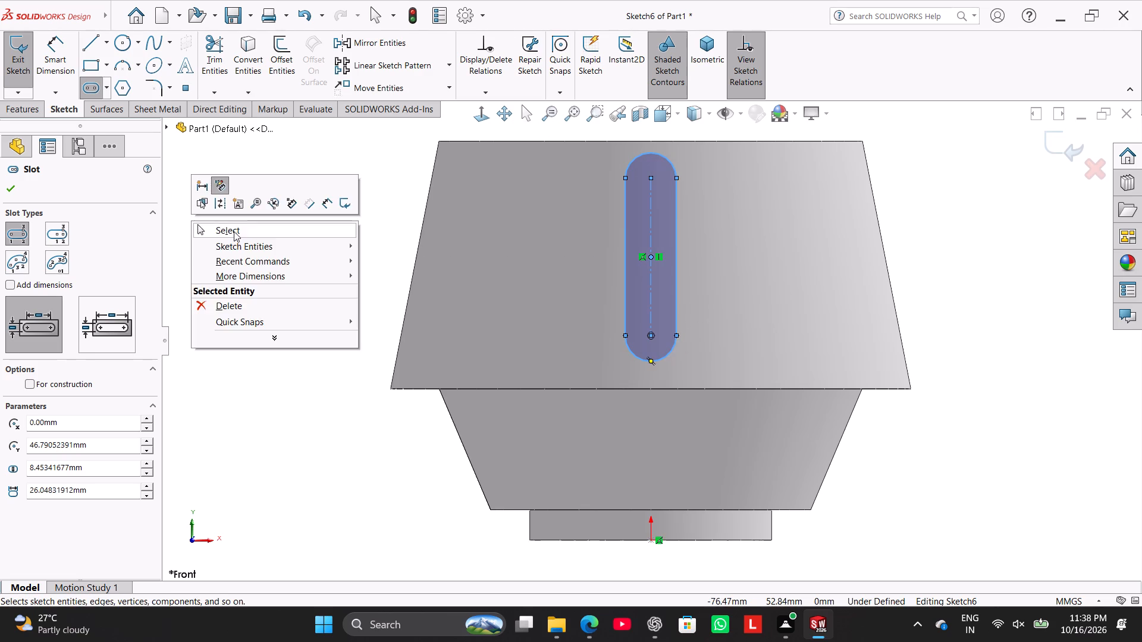
click(234, 231)
Dimension the slot's lower arc centre 11.71 mm above the bottom edge of the upper tapered body.
click(61, 40)
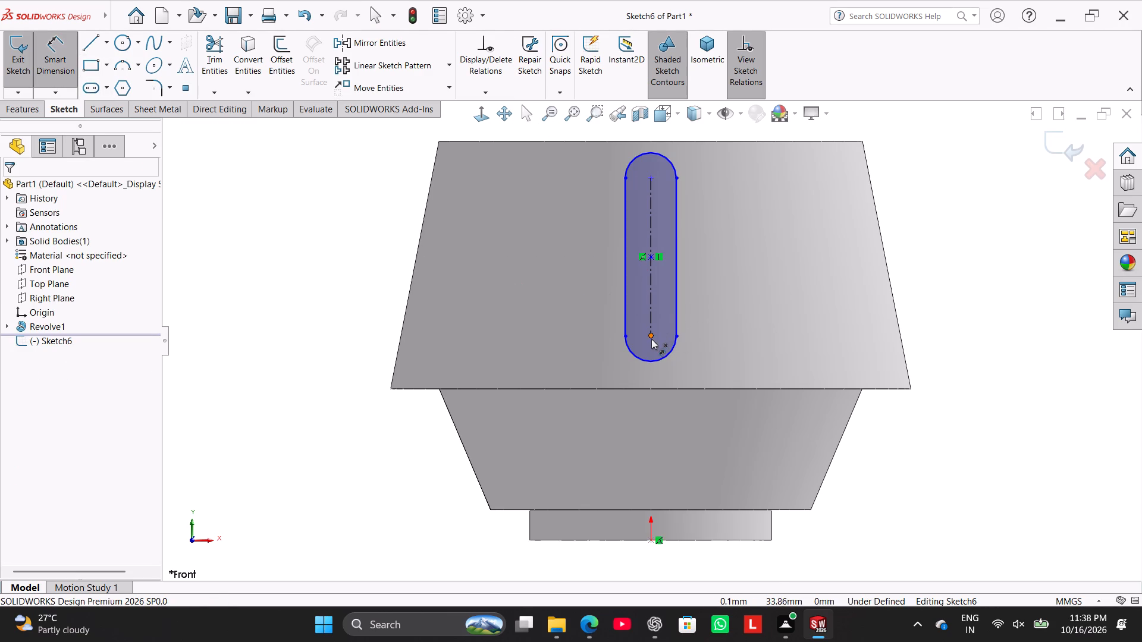
click(652, 337)
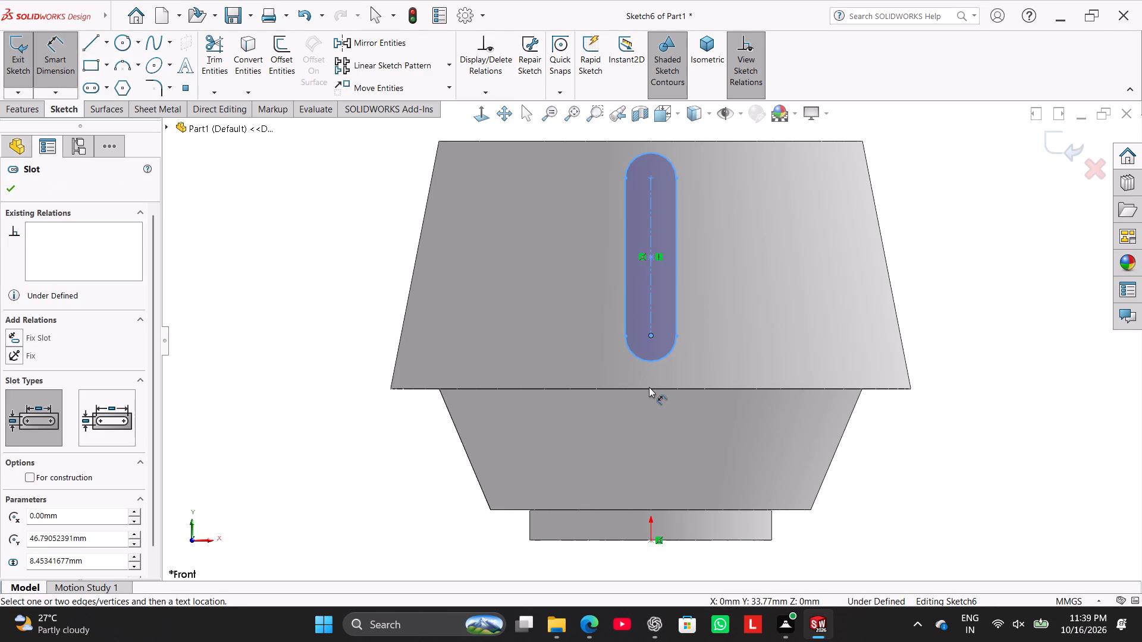
click(422, 390)
click(358, 353)
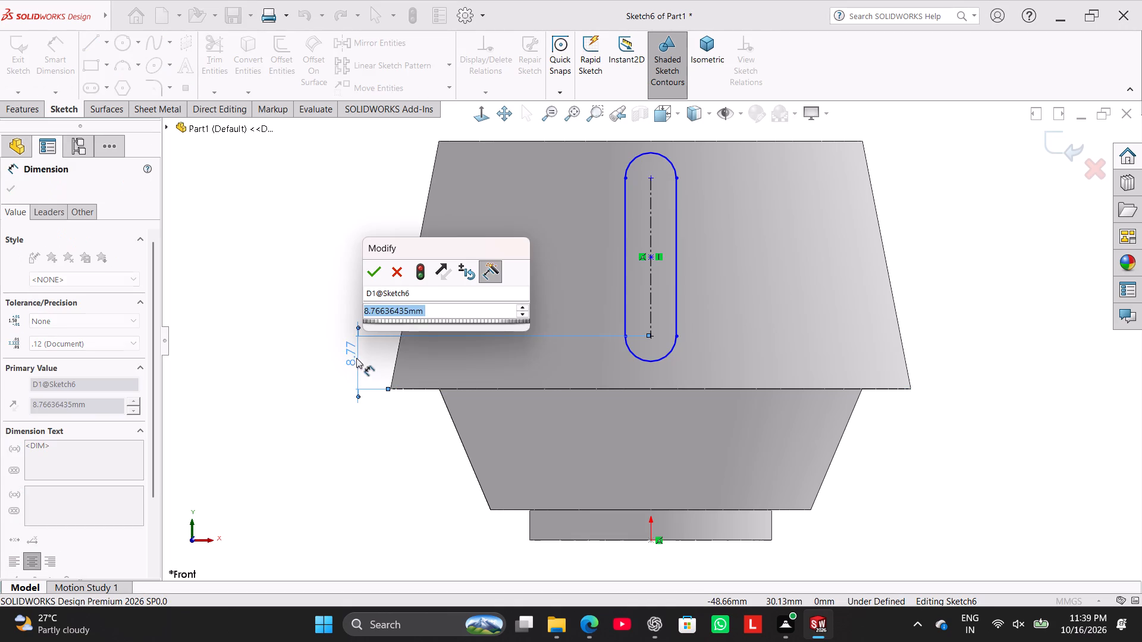
text(11)
text(.71)
key(Return)
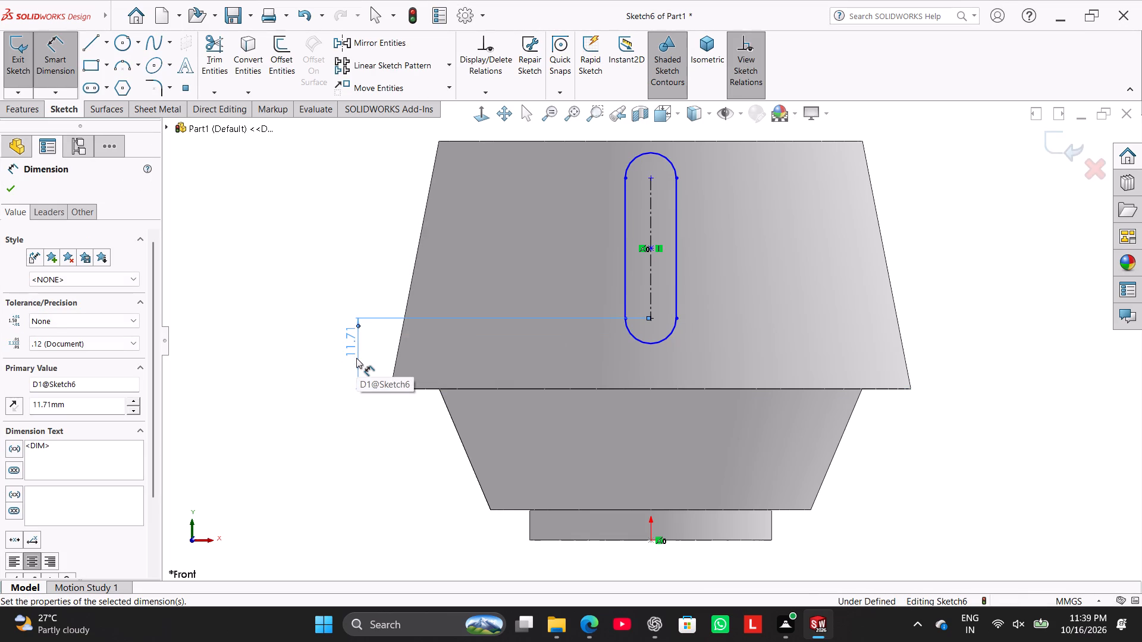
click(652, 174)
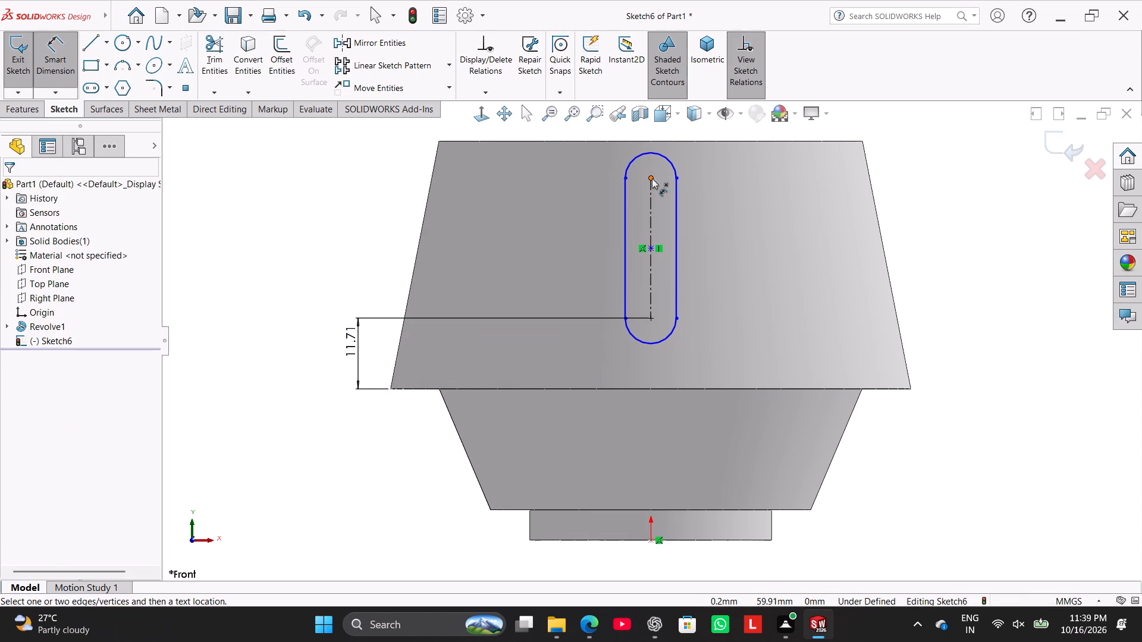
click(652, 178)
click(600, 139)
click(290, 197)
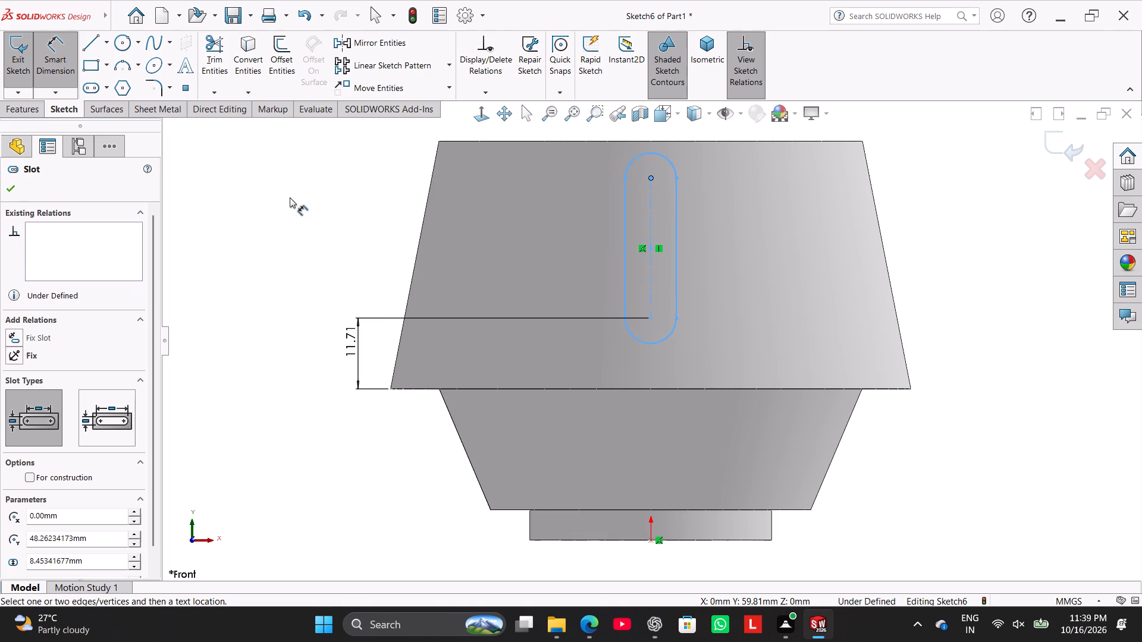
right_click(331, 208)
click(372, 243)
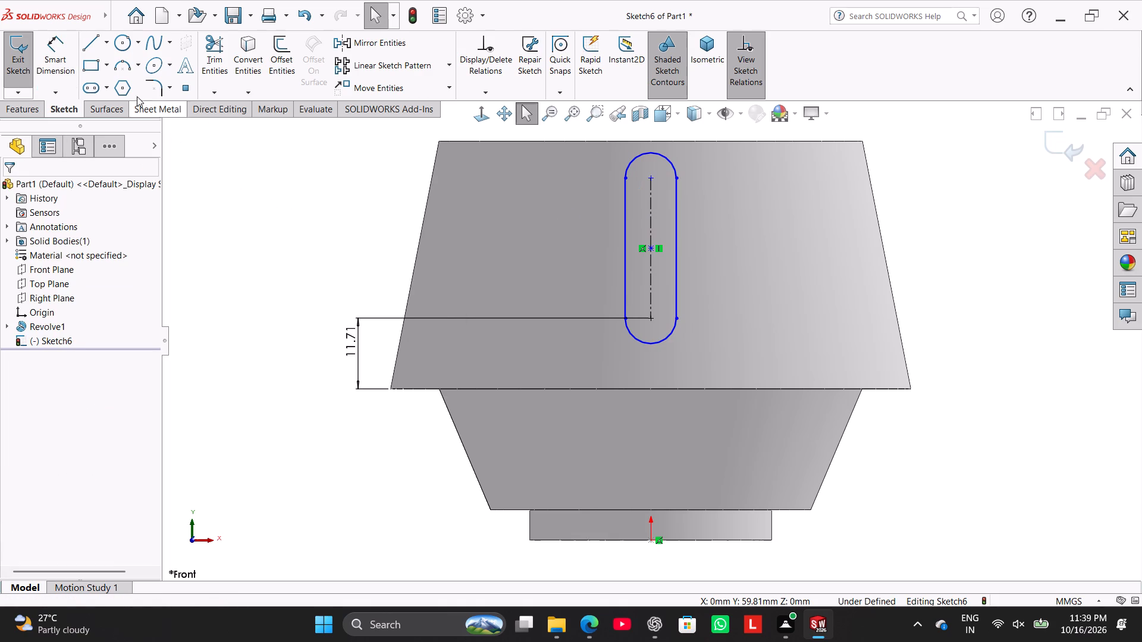
Dimension the slot's upper arc centre 11.71 mm below the part's top edge.
click(63, 61)
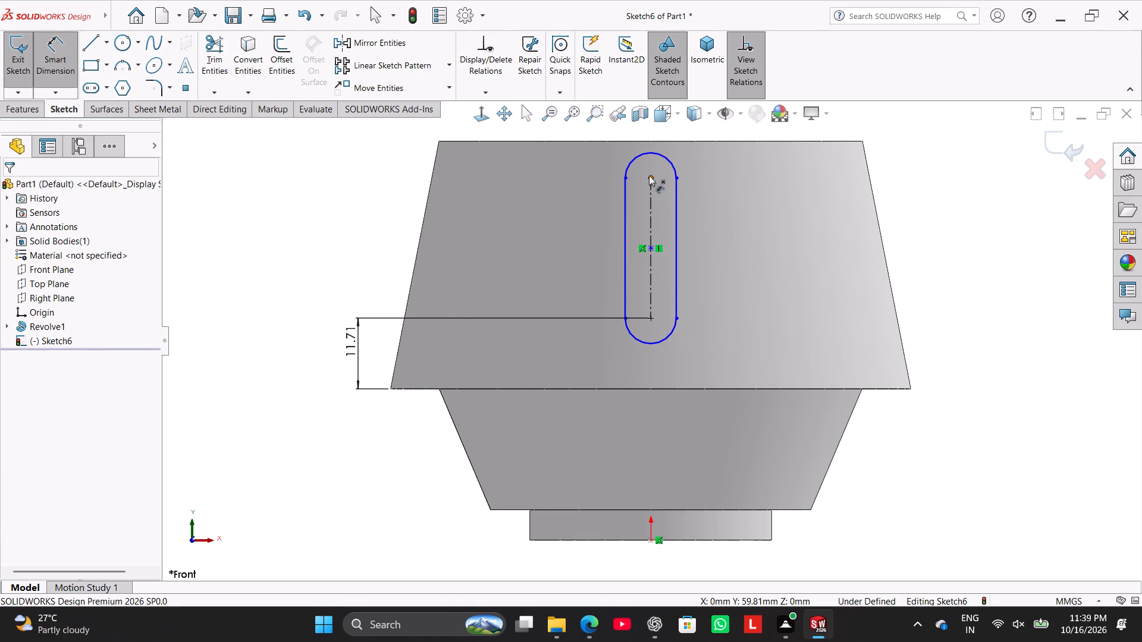
click(649, 175)
click(617, 140)
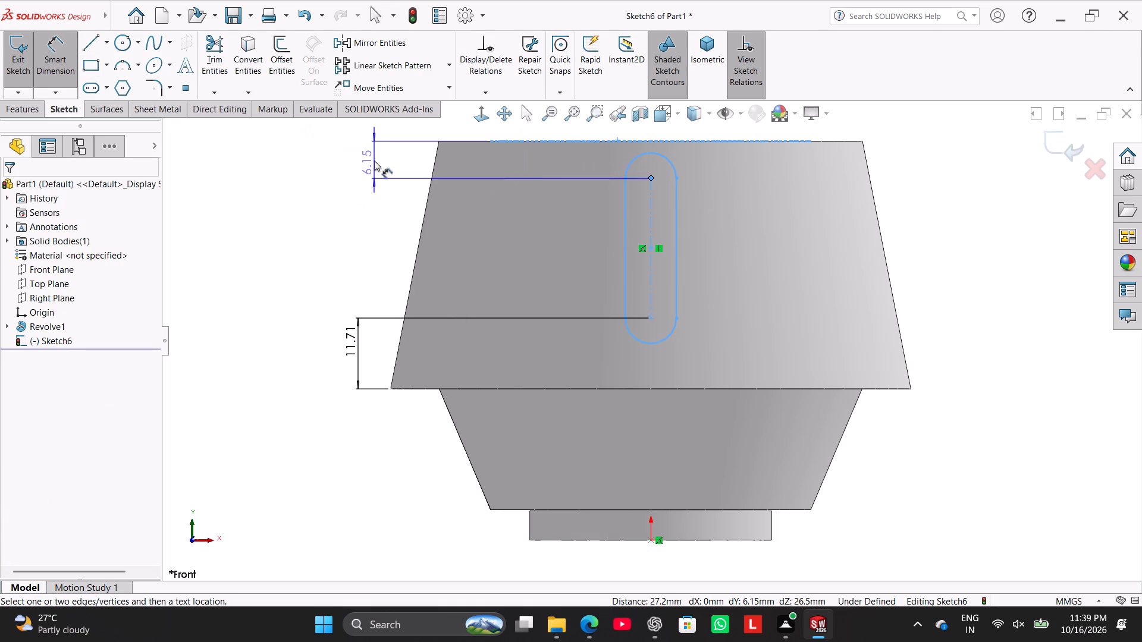
click(376, 157)
text(11.71)
key(Return)
key(Return)
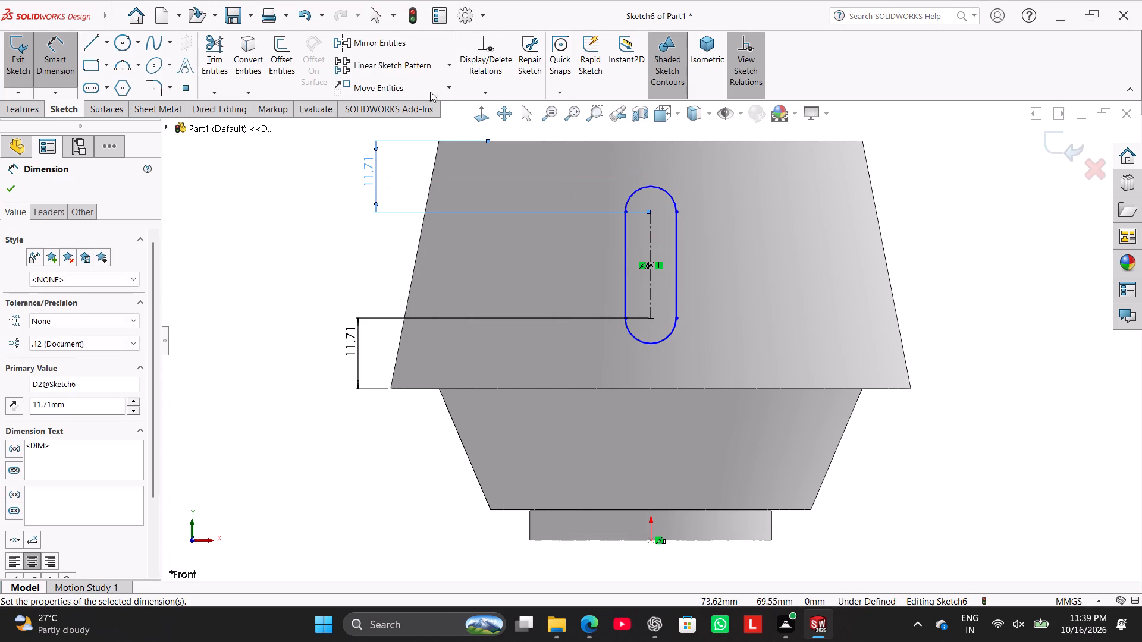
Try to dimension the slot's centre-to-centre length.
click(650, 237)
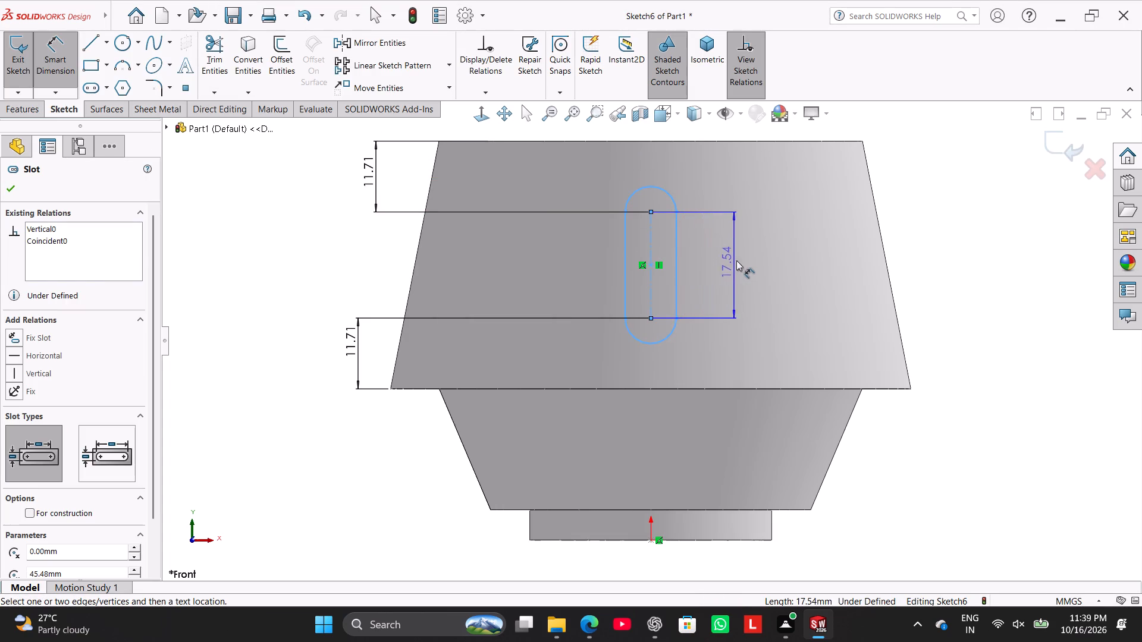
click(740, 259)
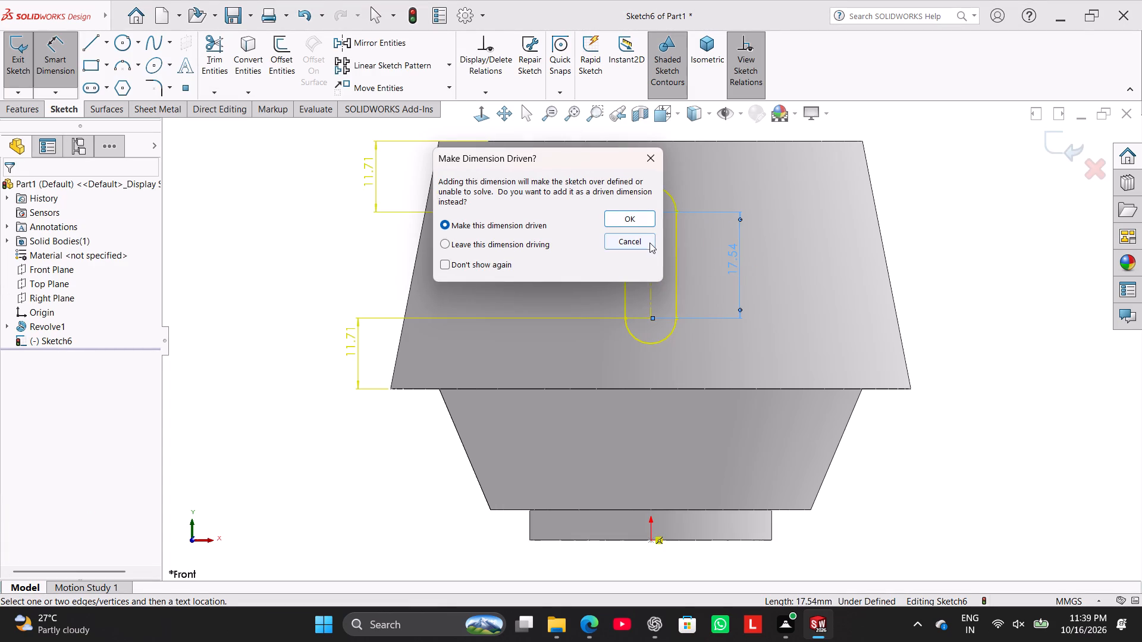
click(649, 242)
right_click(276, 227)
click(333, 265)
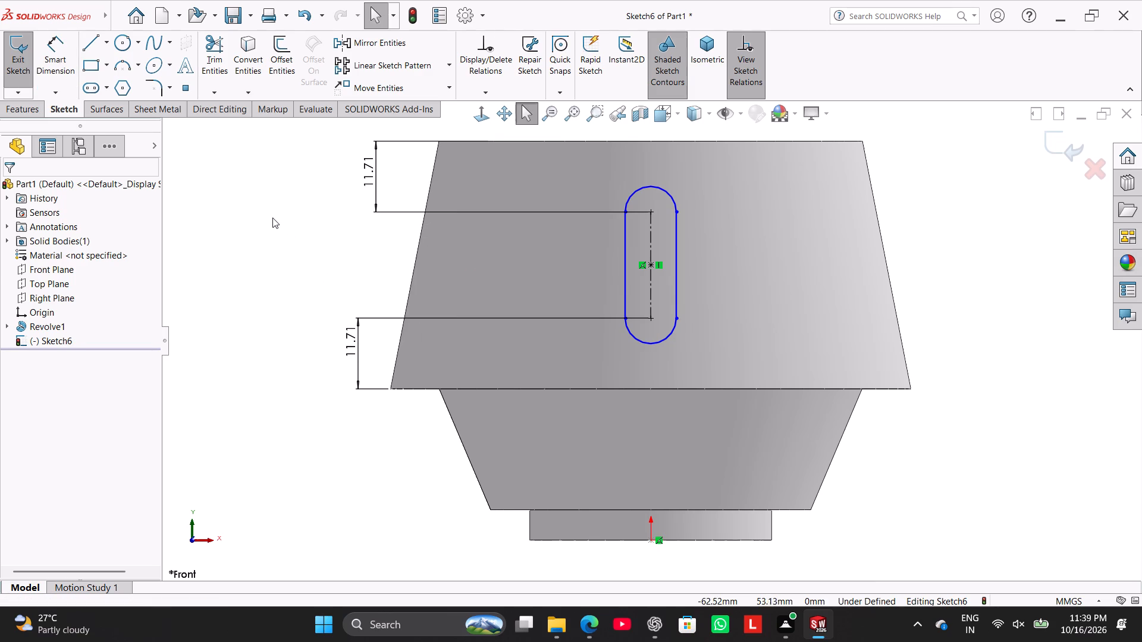
Dimension the slot's upper end arc with a 5 mm radius.
click(70, 45)
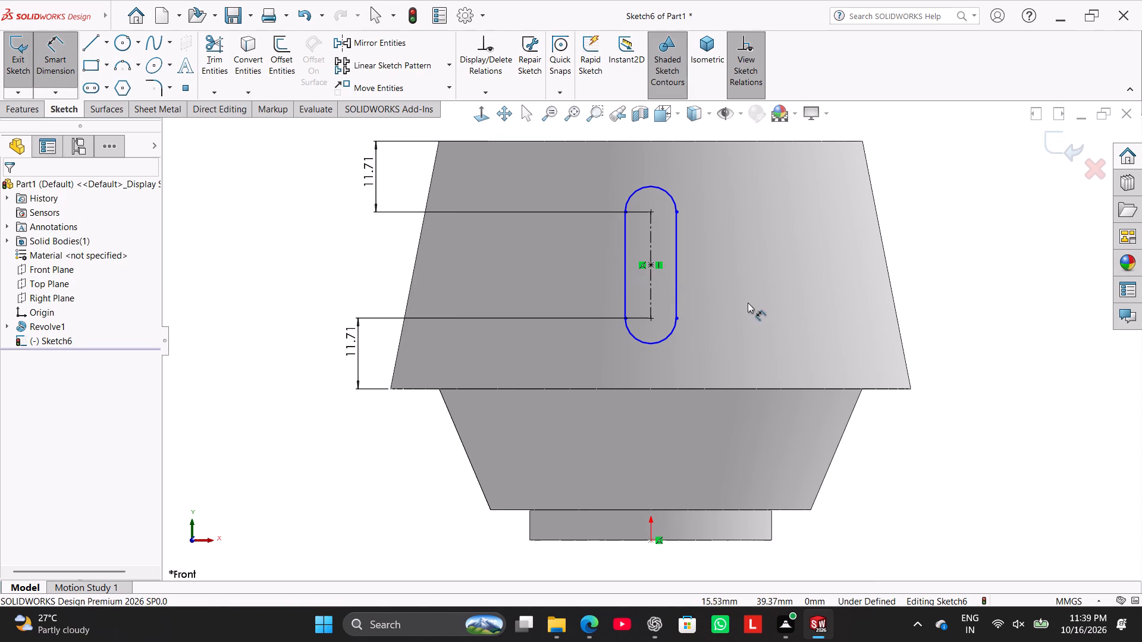
click(670, 191)
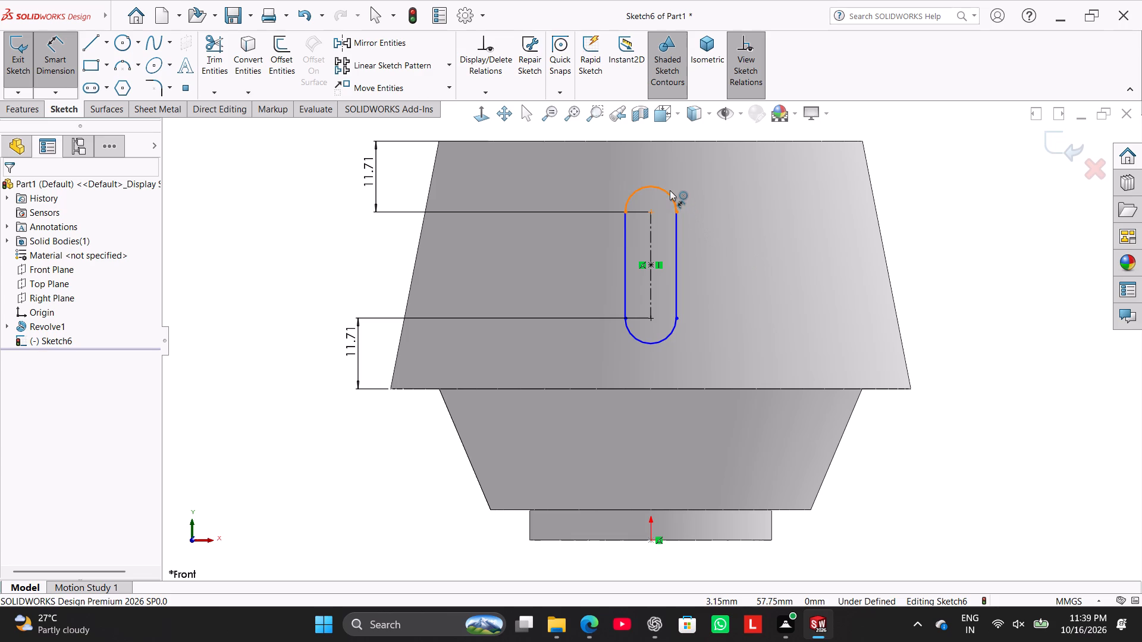
click(699, 181)
key(5)
key(Return)
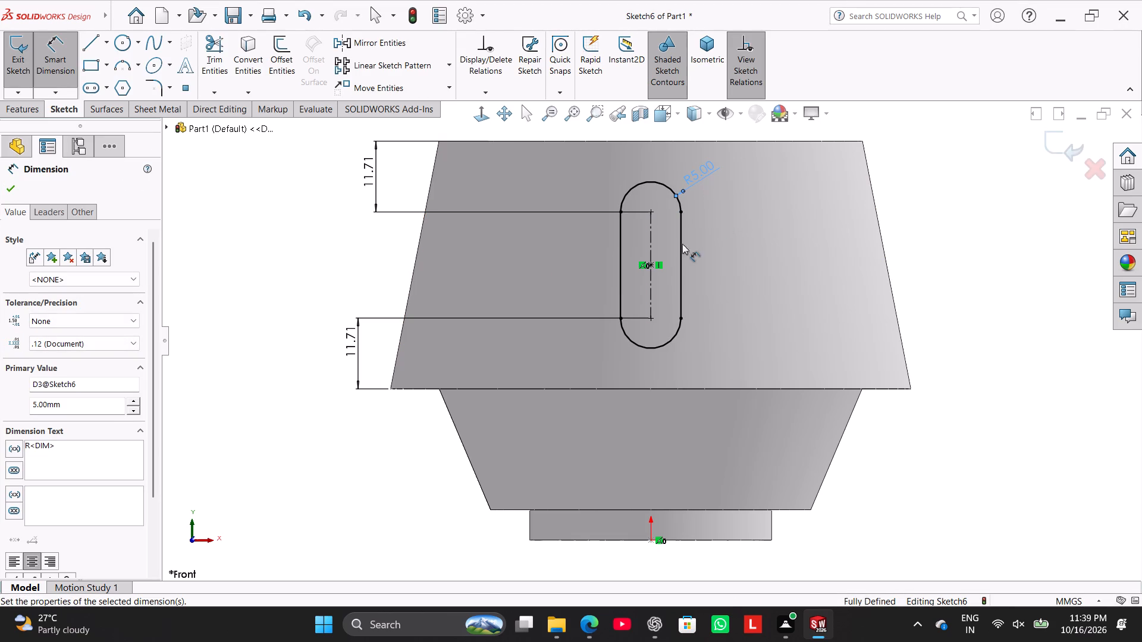
right_click(359, 255)
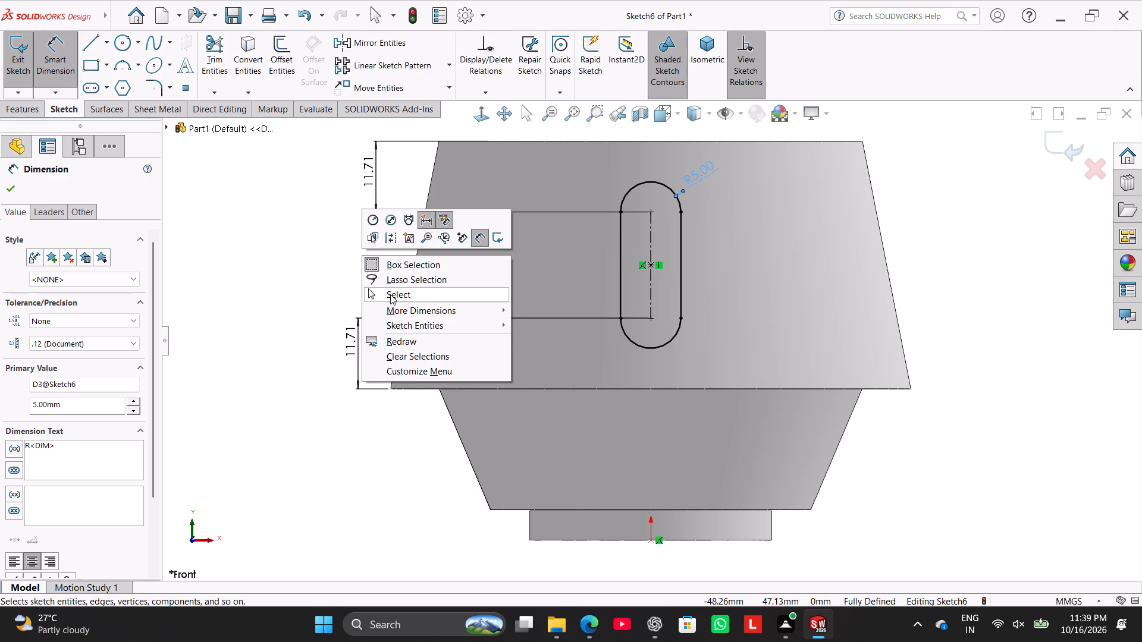
Exit the slot sketch and extrude-cut it blind 40.96 mm in the reversed direction through the upper body's front wall.
click(394, 298)
click(345, 269)
right_drag(315, 343, 392, 224)
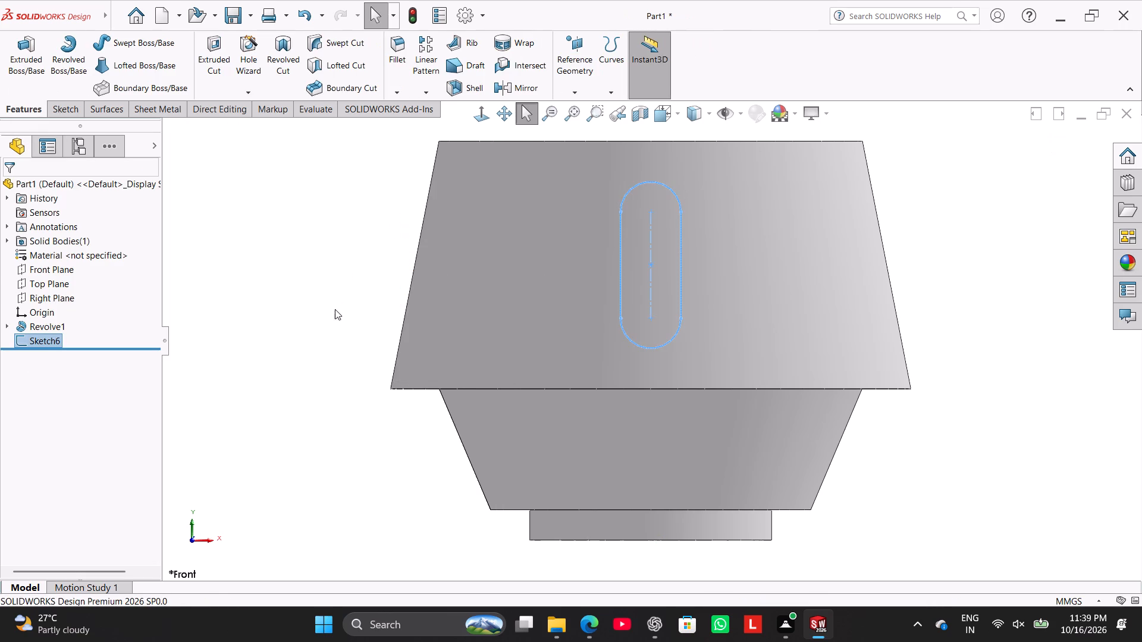
right_drag(313, 310, 471, 158)
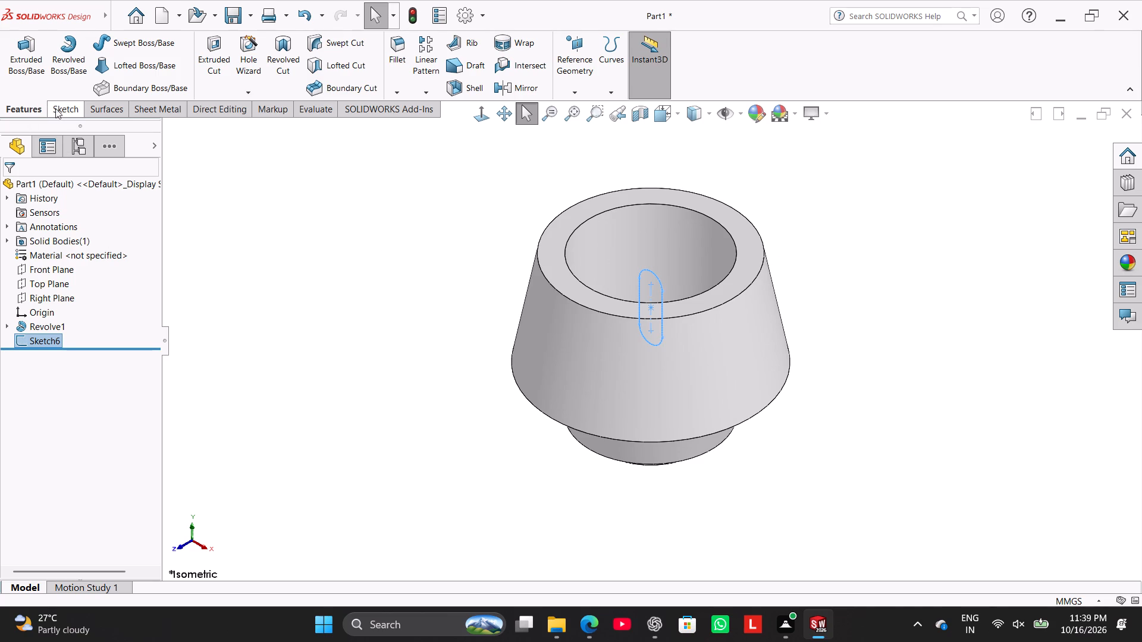
click(208, 42)
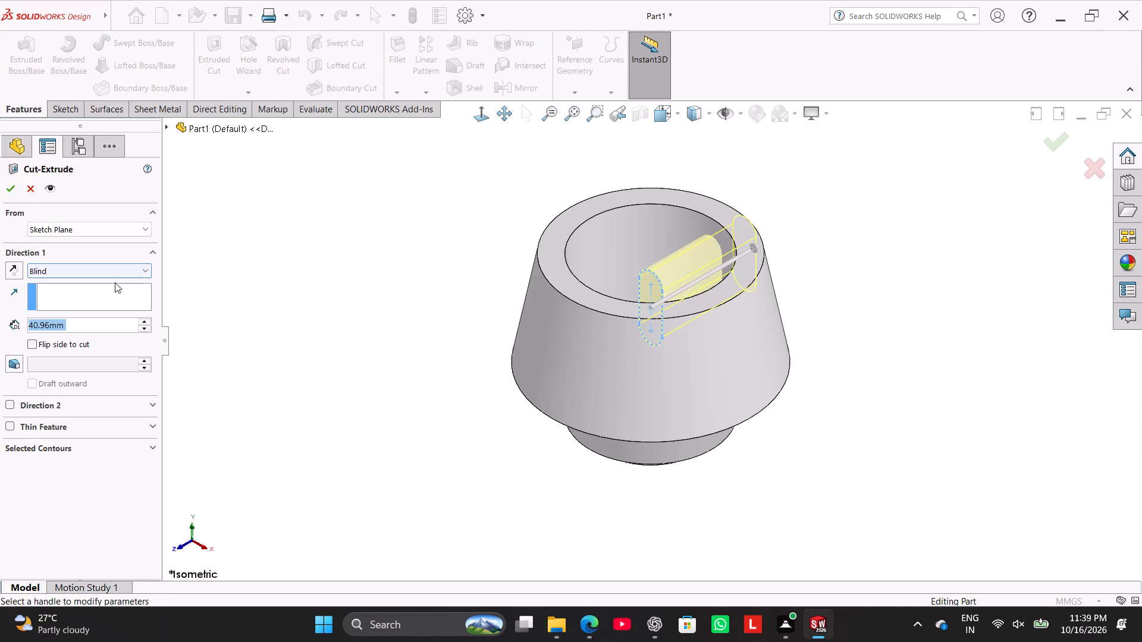
click(11, 265)
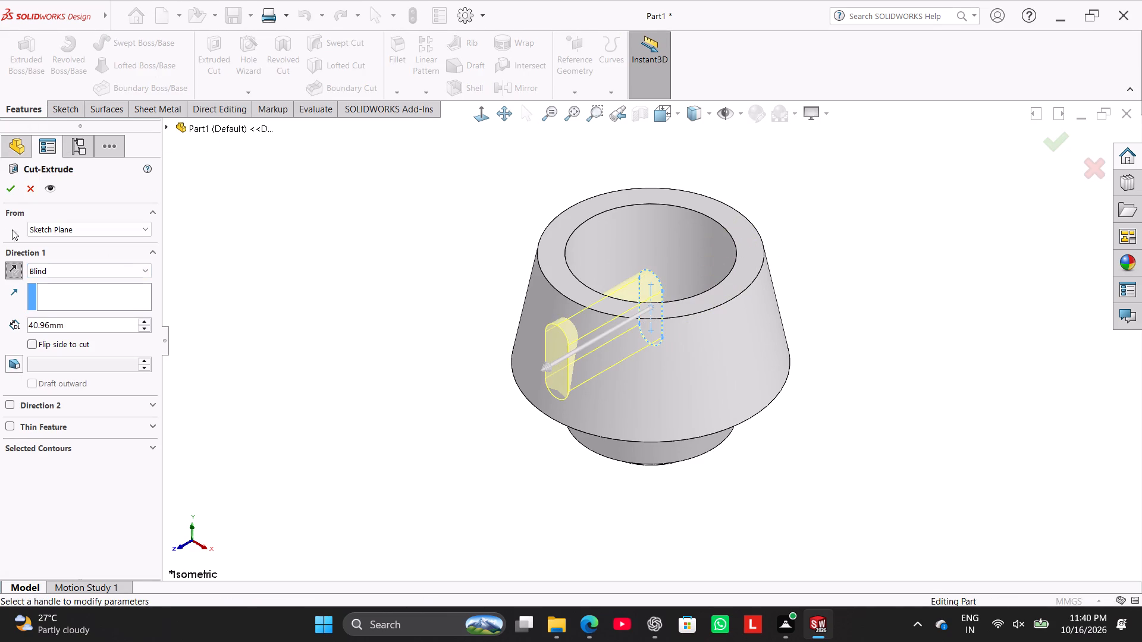
click(14, 187)
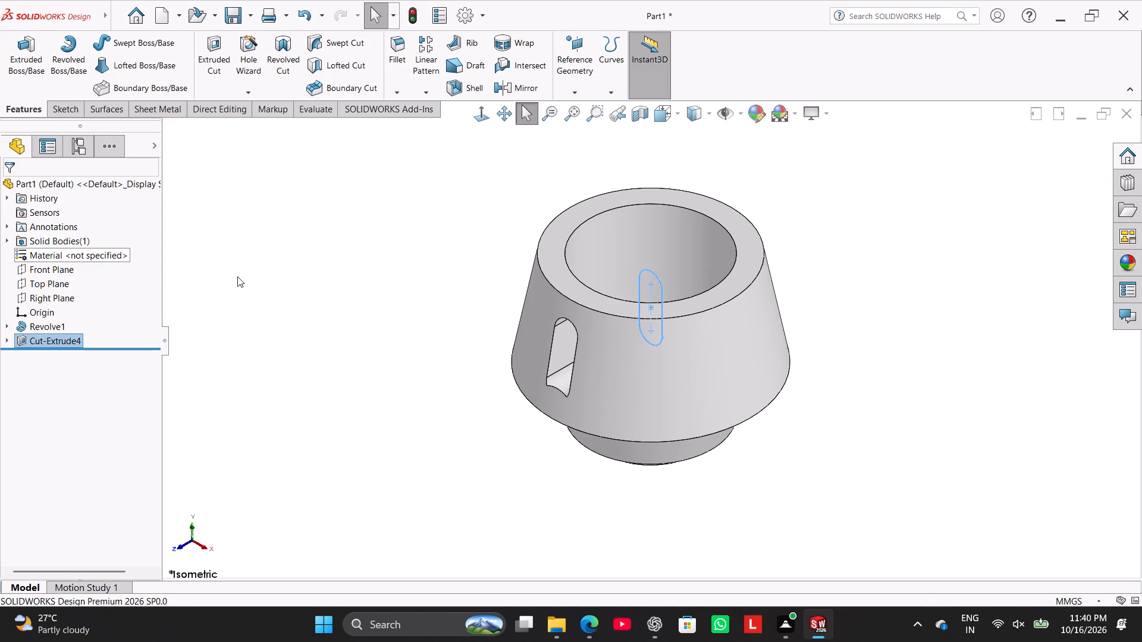
click(237, 276)
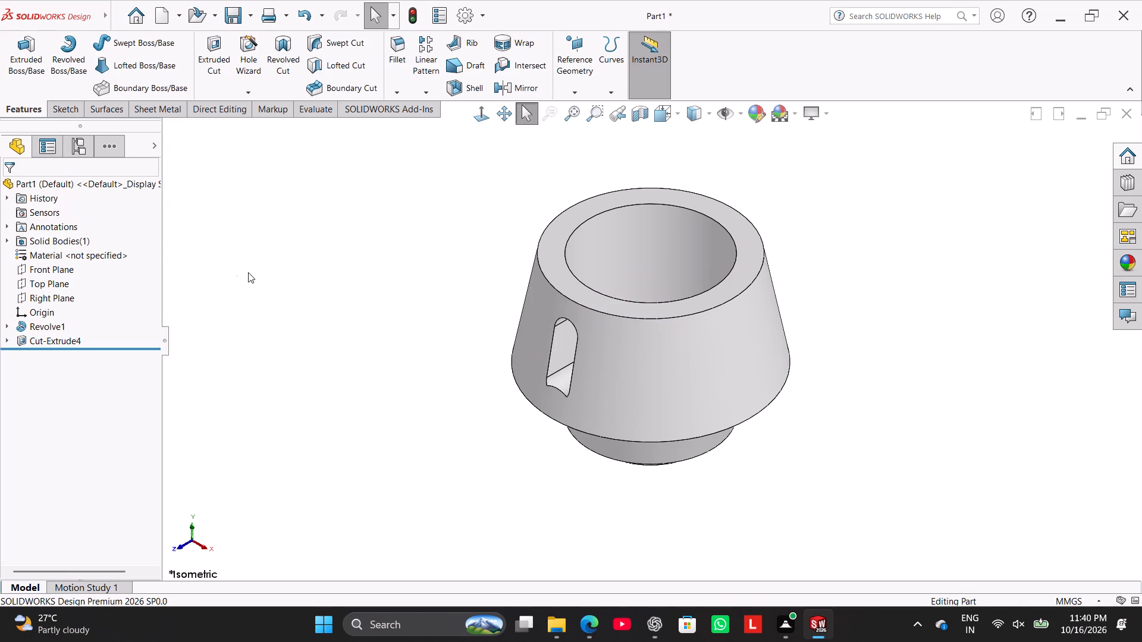
Change the slot cut's end condition to Up To Next.
right_click(62, 345)
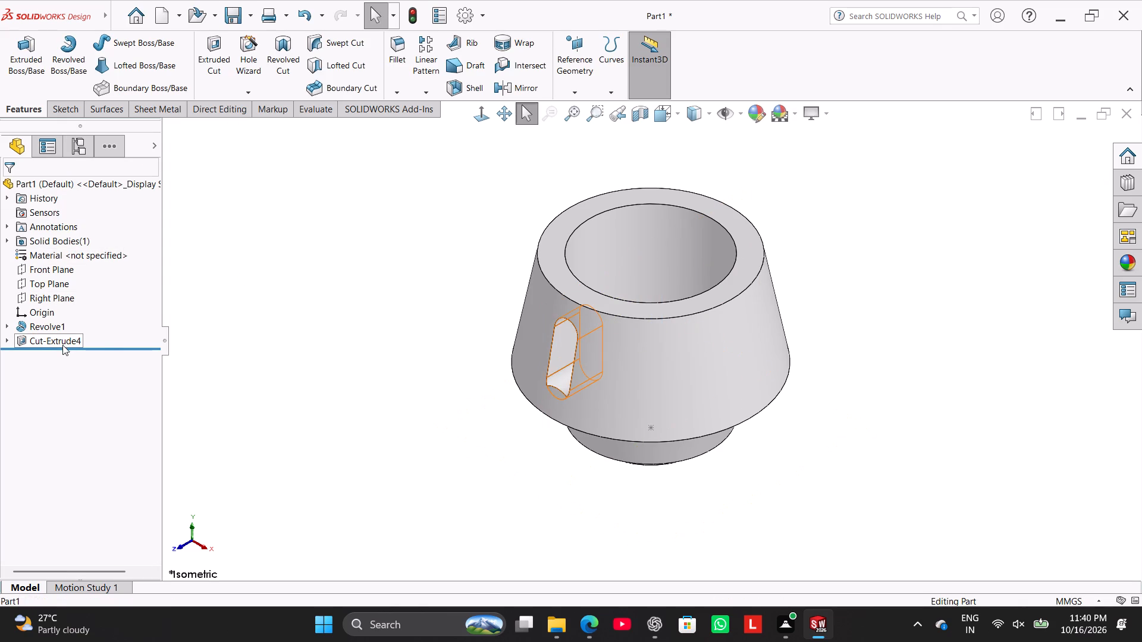
click(78, 311)
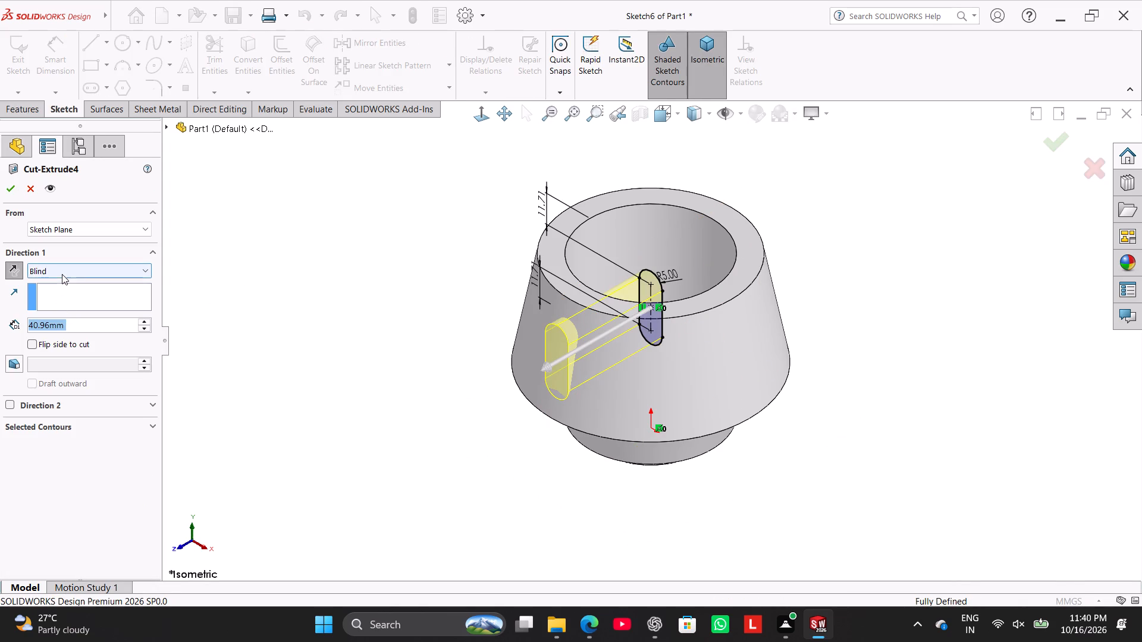
click(62, 274)
click(89, 311)
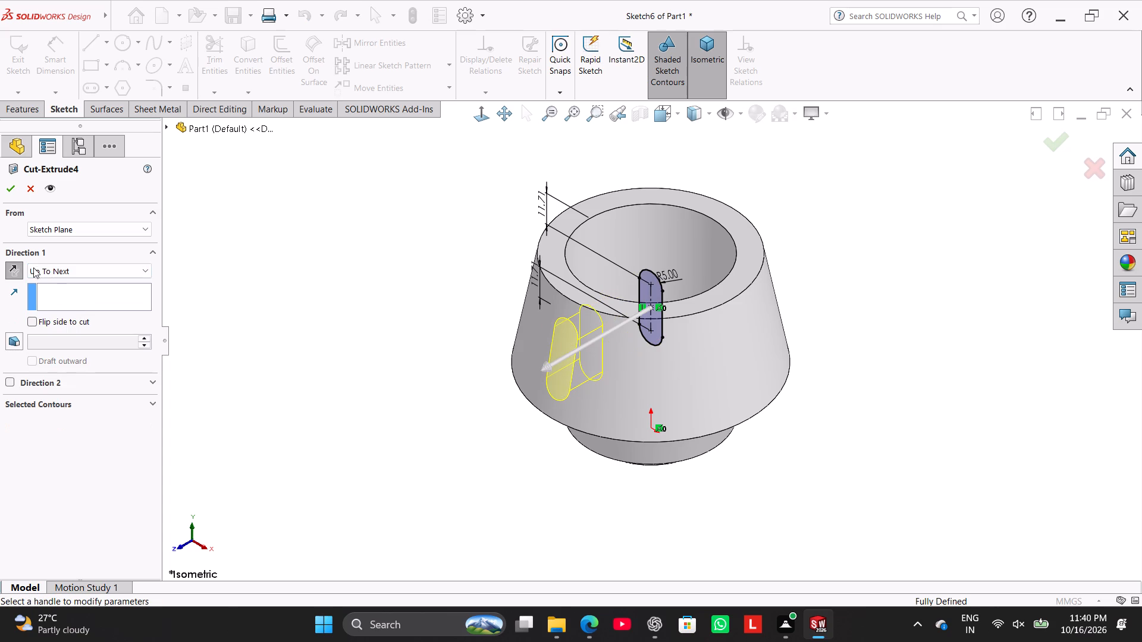
click(13, 187)
click(274, 281)
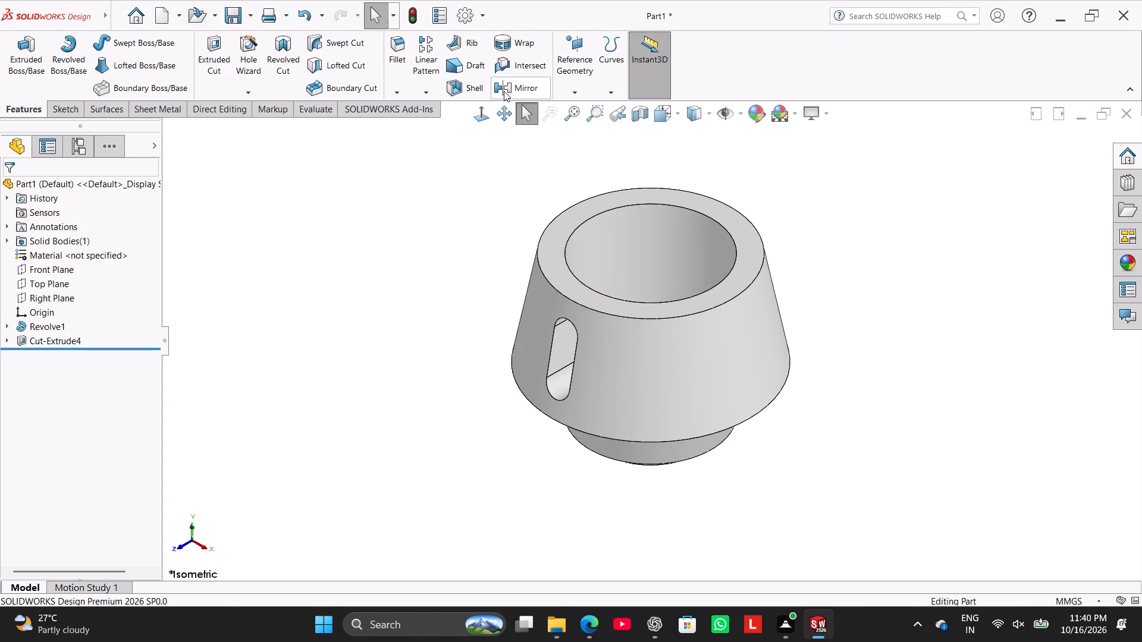
Create a circular pattern of the slot cut about the bore's top circular edge, with 3 equally spaced instances over 360 degrees.
click(425, 94)
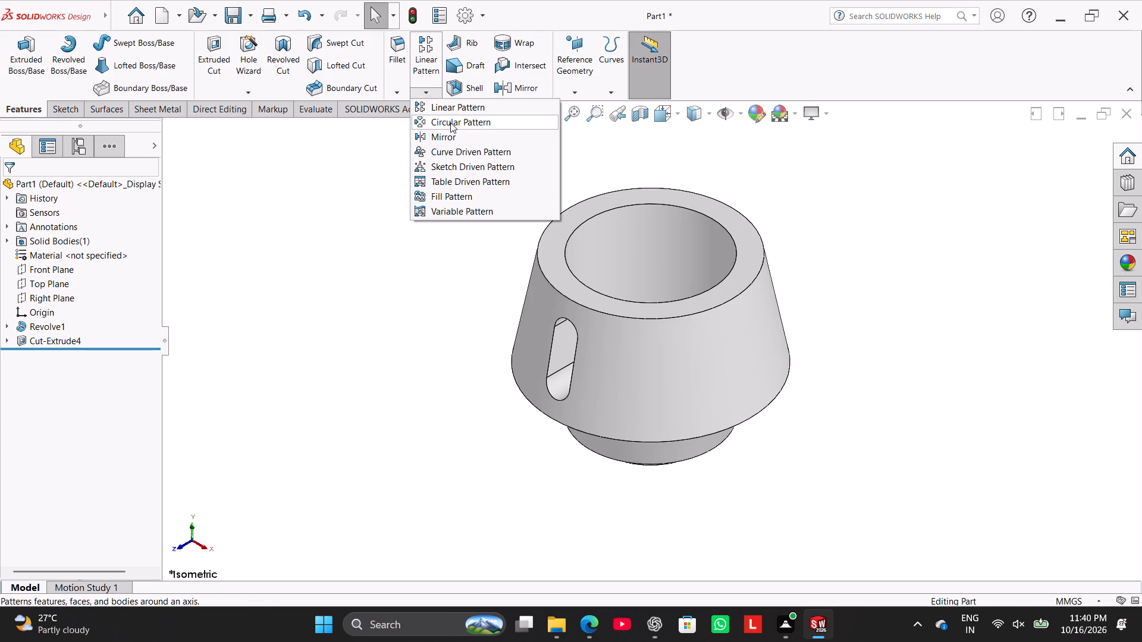
click(450, 122)
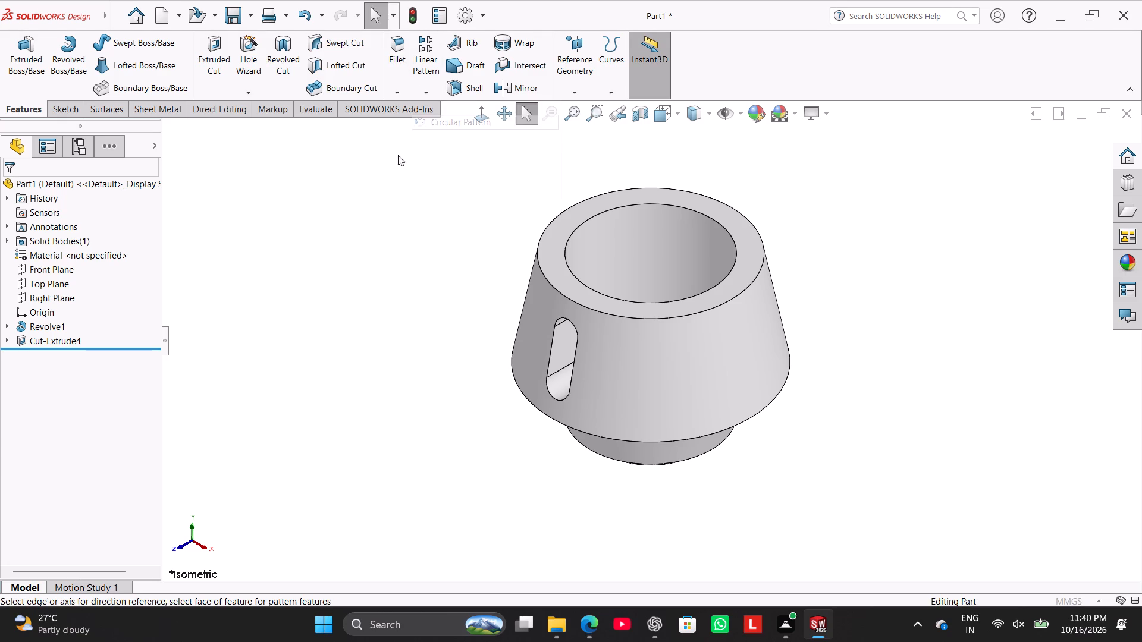
double_click(53, 307)
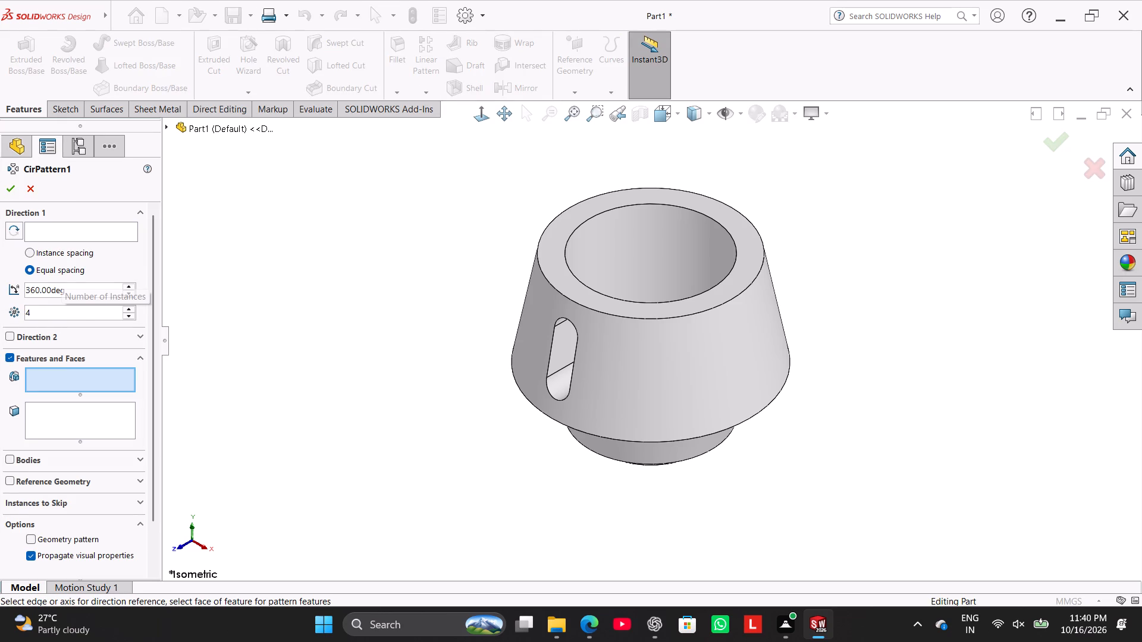
double_click(55, 309)
key(BackSpace)
key(3)
key(Return)
key(BackSpace)
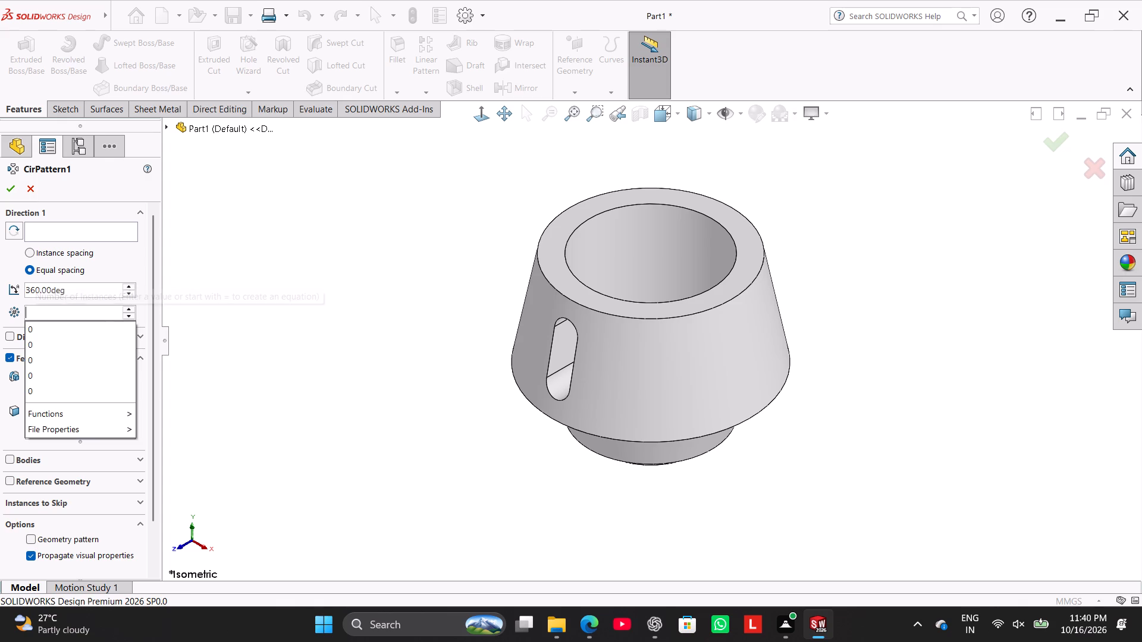
key(BackSpace)
key(3)
key(Return)
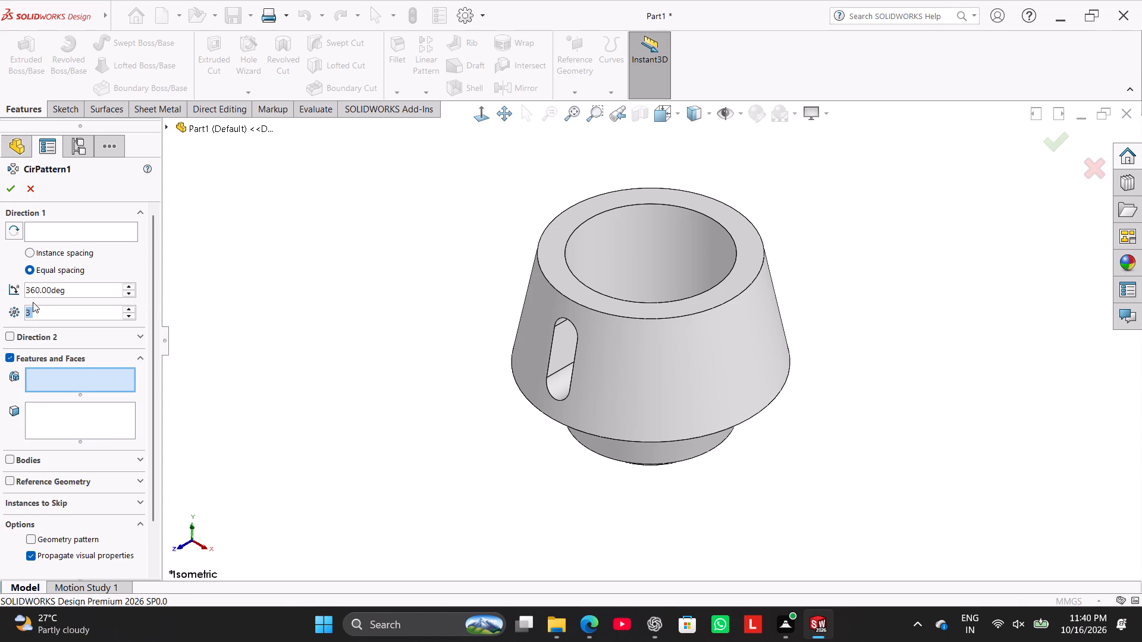
click(90, 372)
click(167, 121)
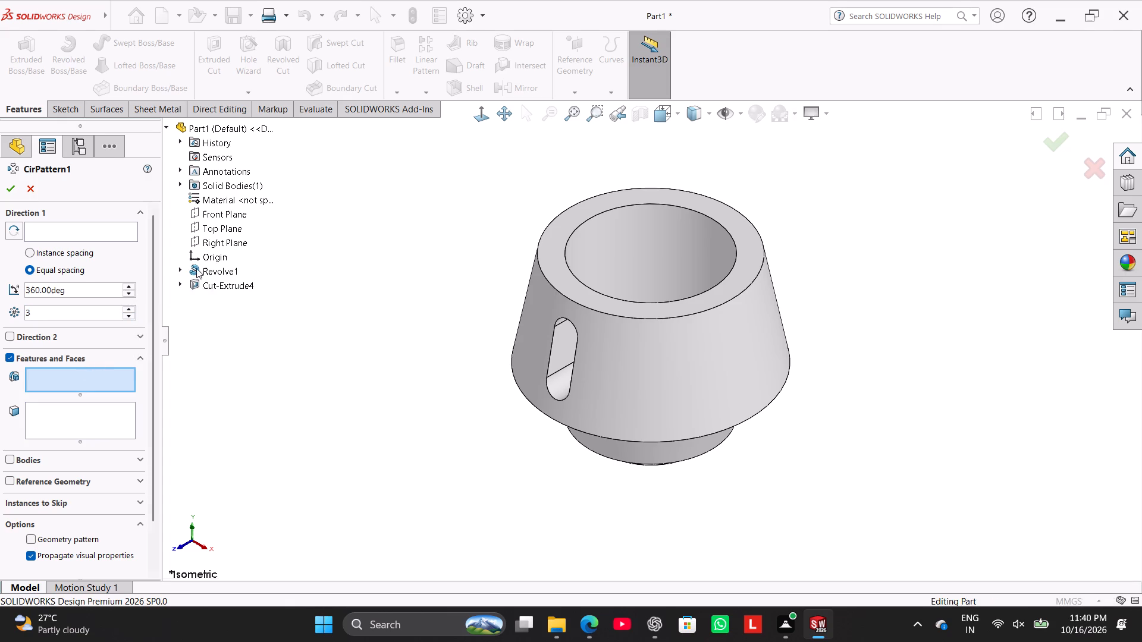
click(210, 284)
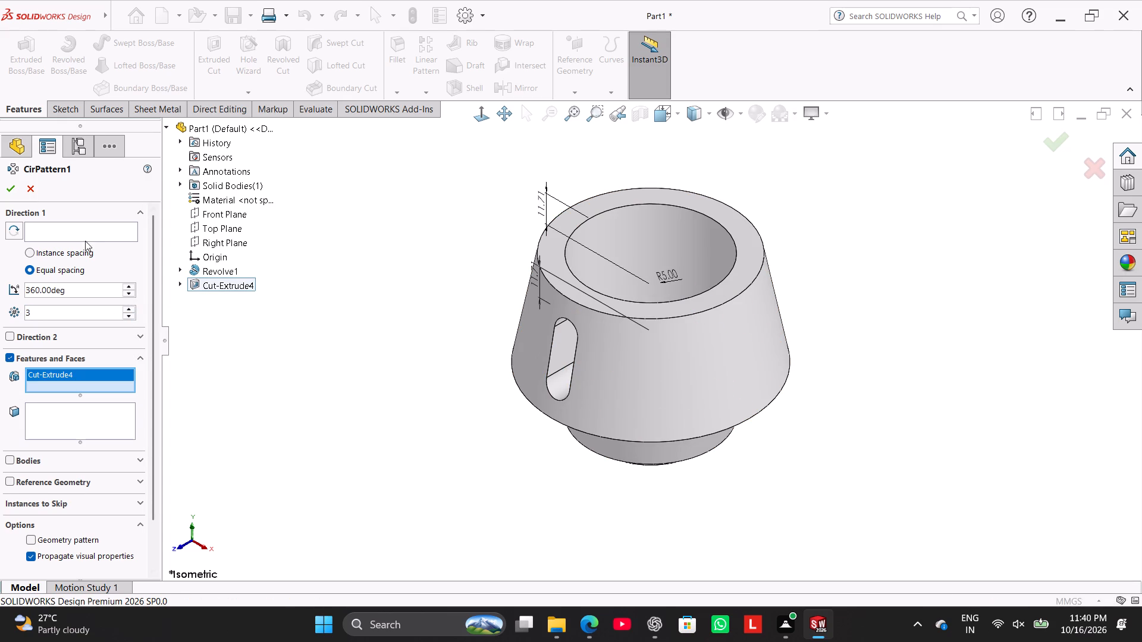
click(87, 231)
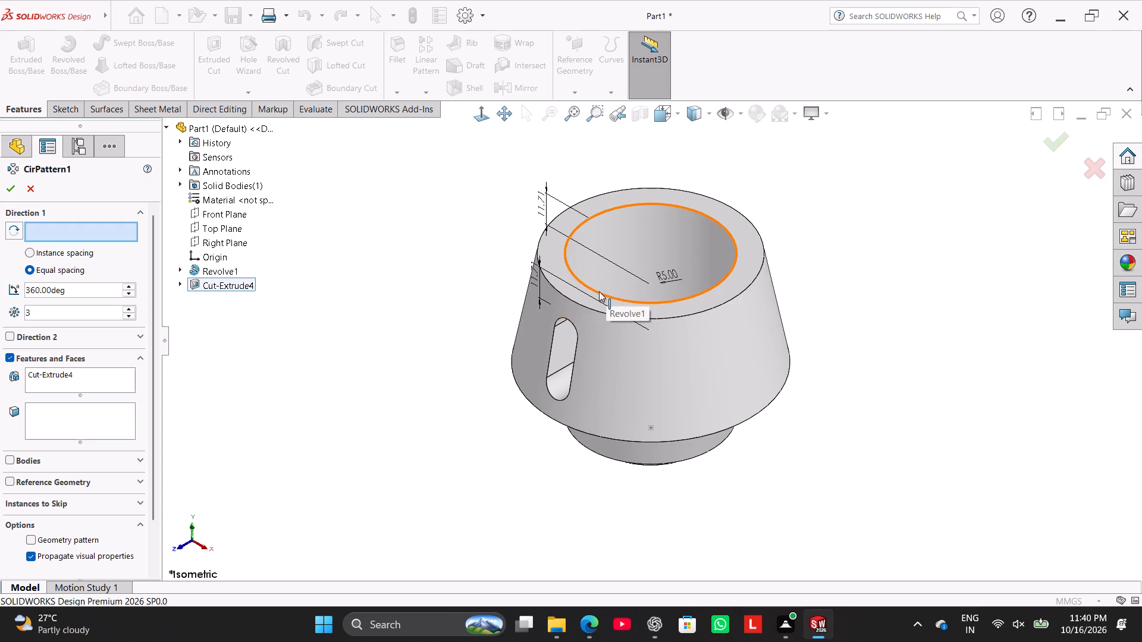
click(599, 291)
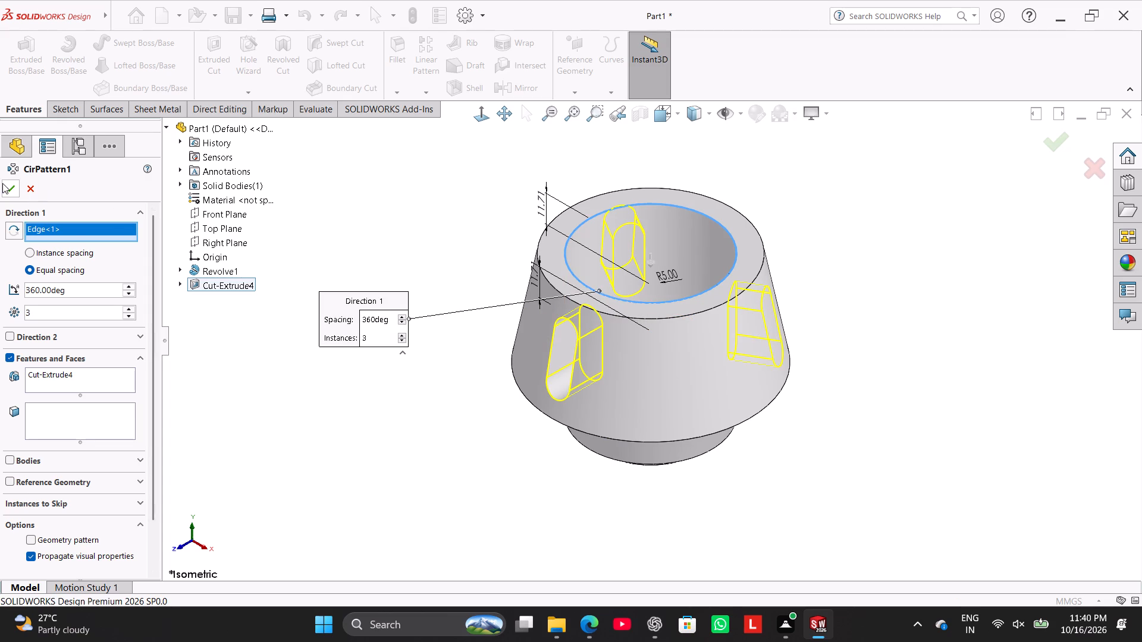
click(10, 184)
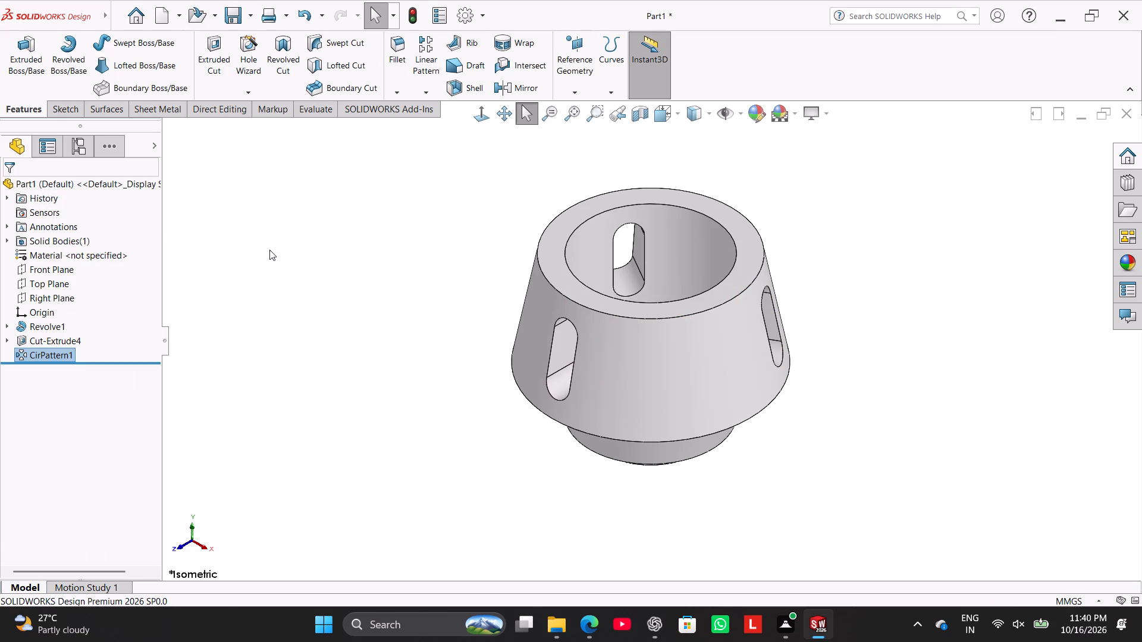
click(269, 249)
Edit the slot's circular pattern to have 5 instances.
right_drag(230, 334, 381, 210)
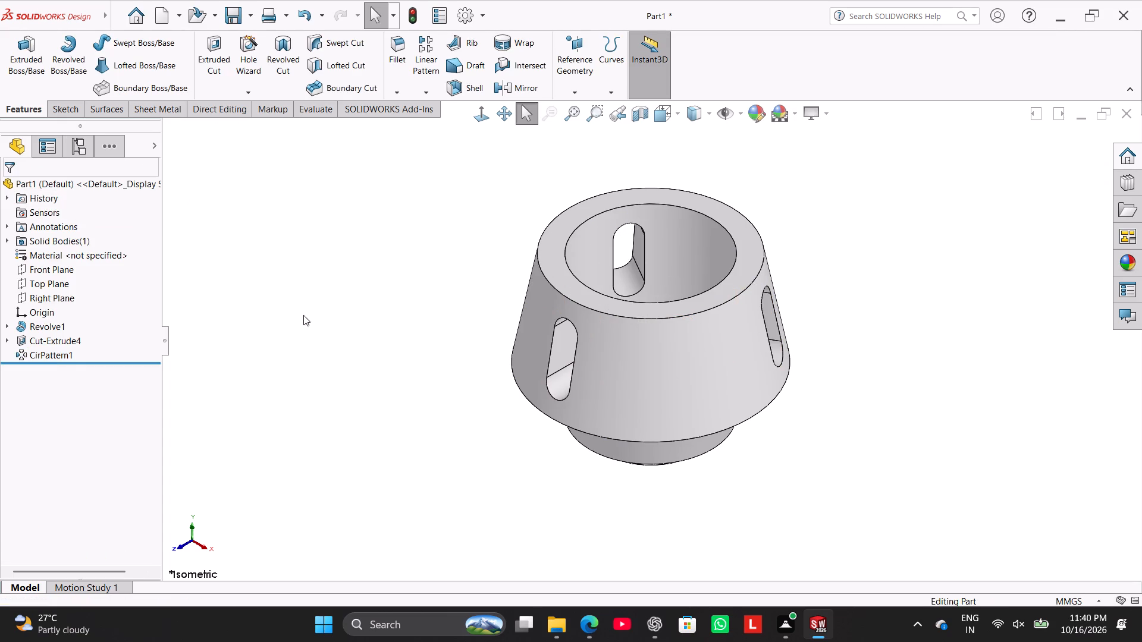
right_drag(303, 317, 598, 147)
right_drag(228, 180, 117, 103)
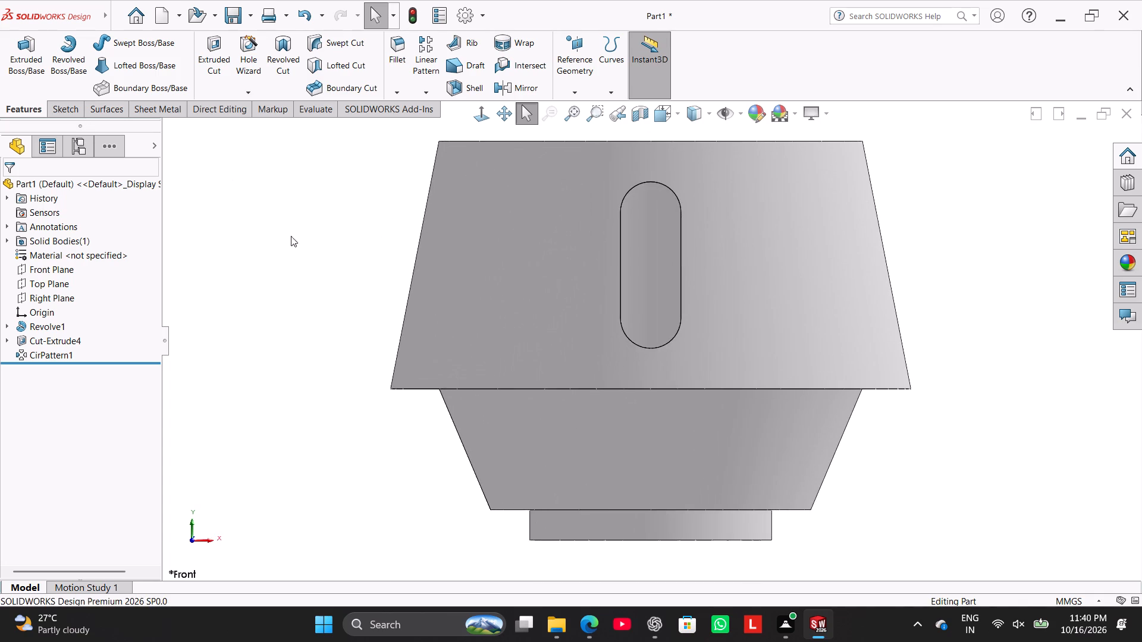
right_drag(308, 289, 510, 158)
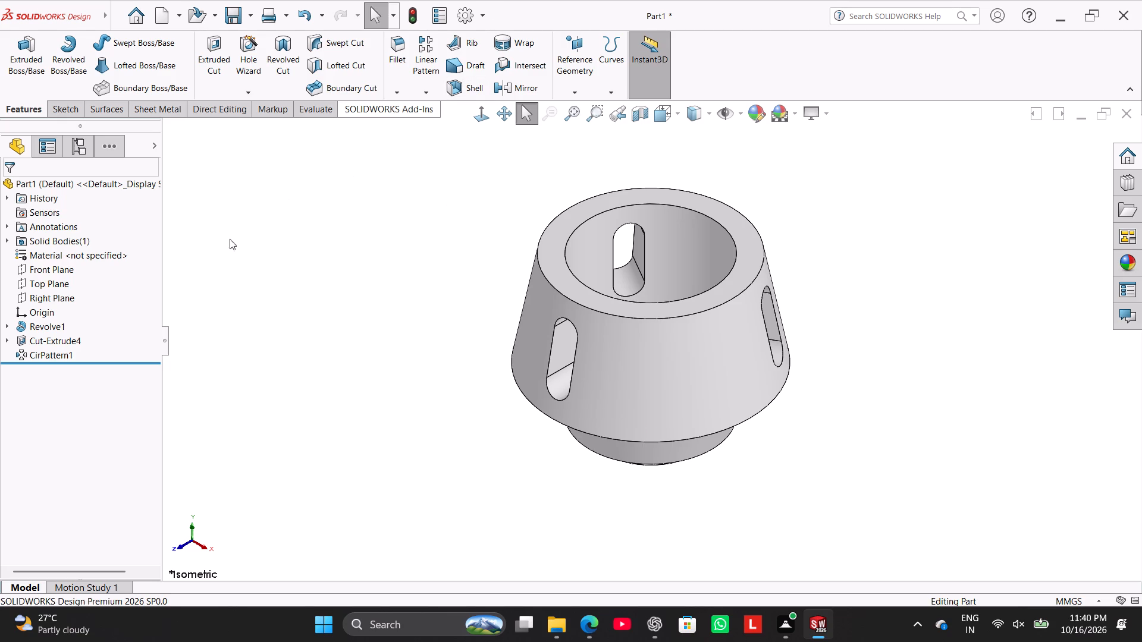
right_click(26, 360)
click(43, 320)
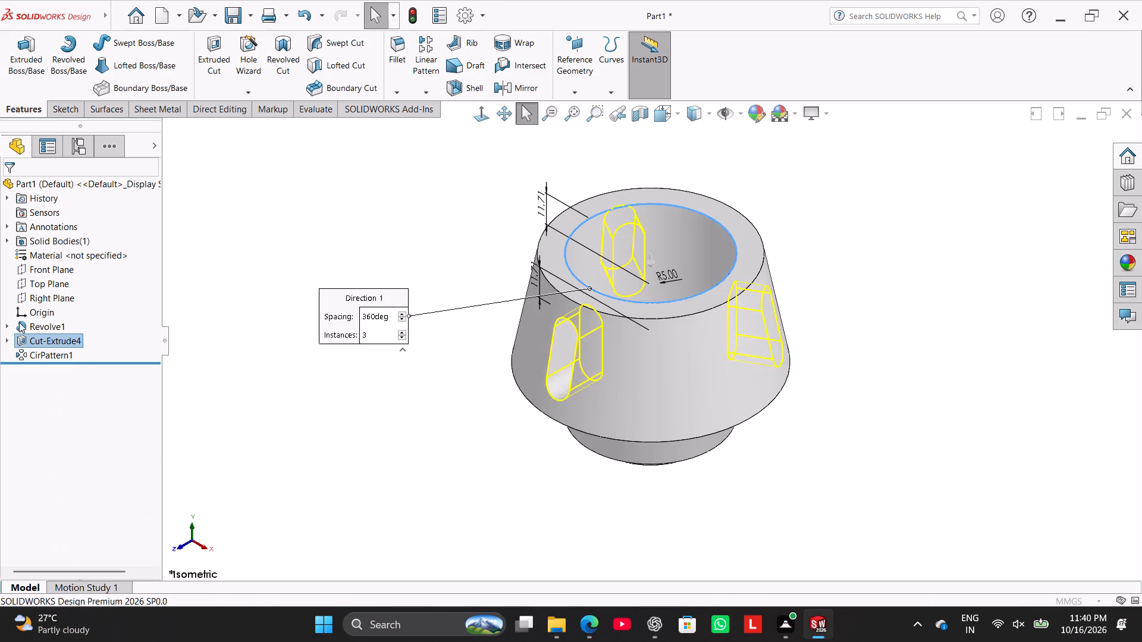
click(42, 306)
double_click(45, 320)
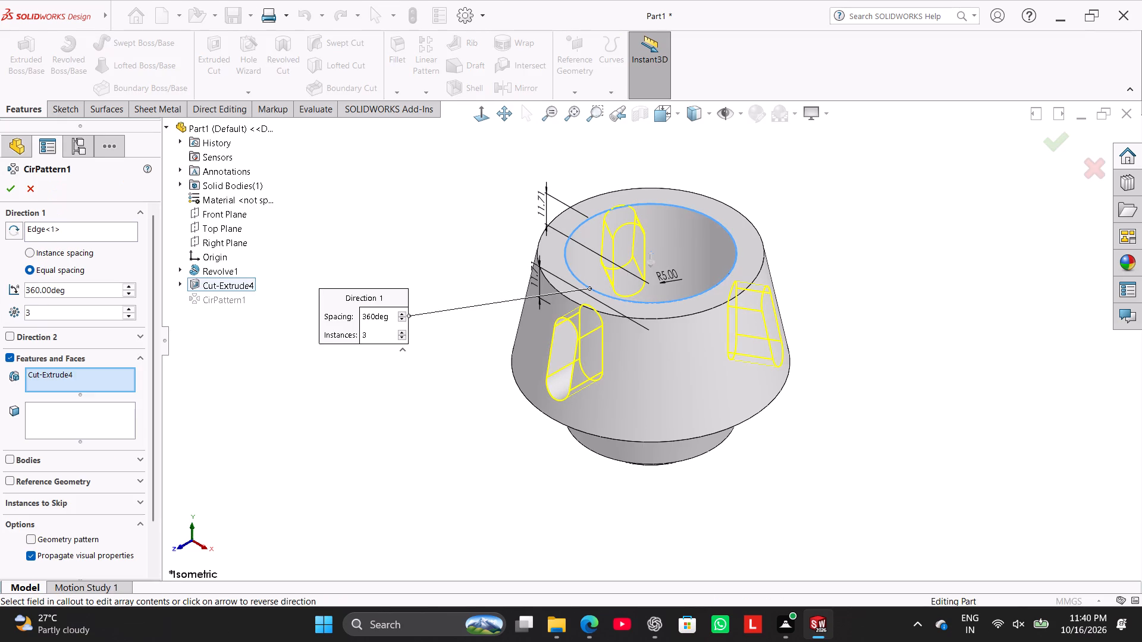
click(45, 319)
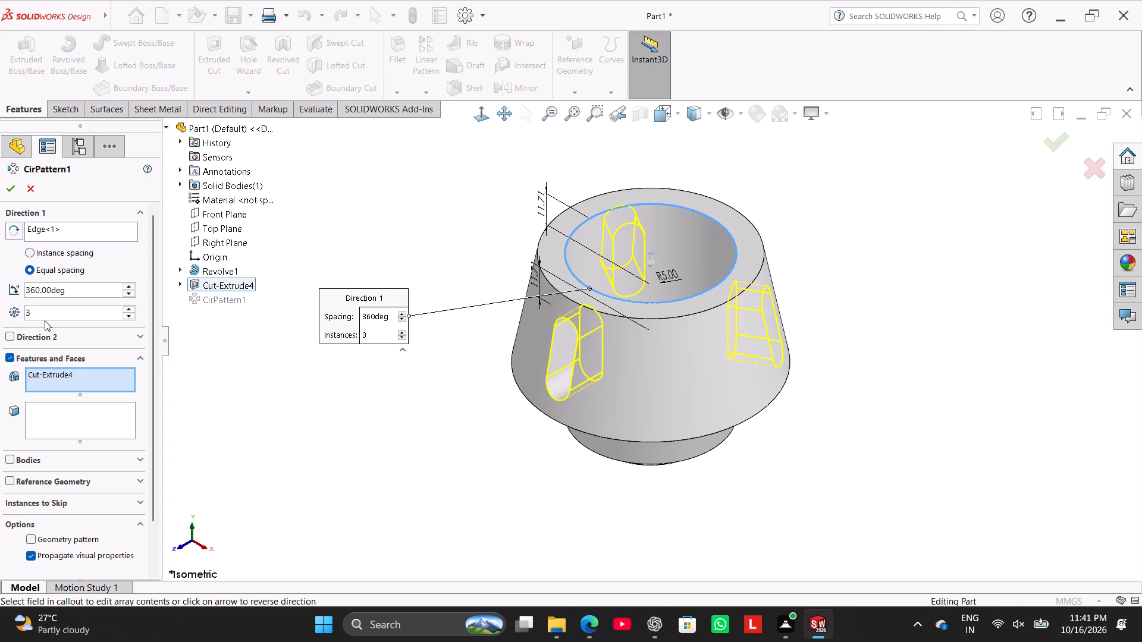
key(BackSpace)
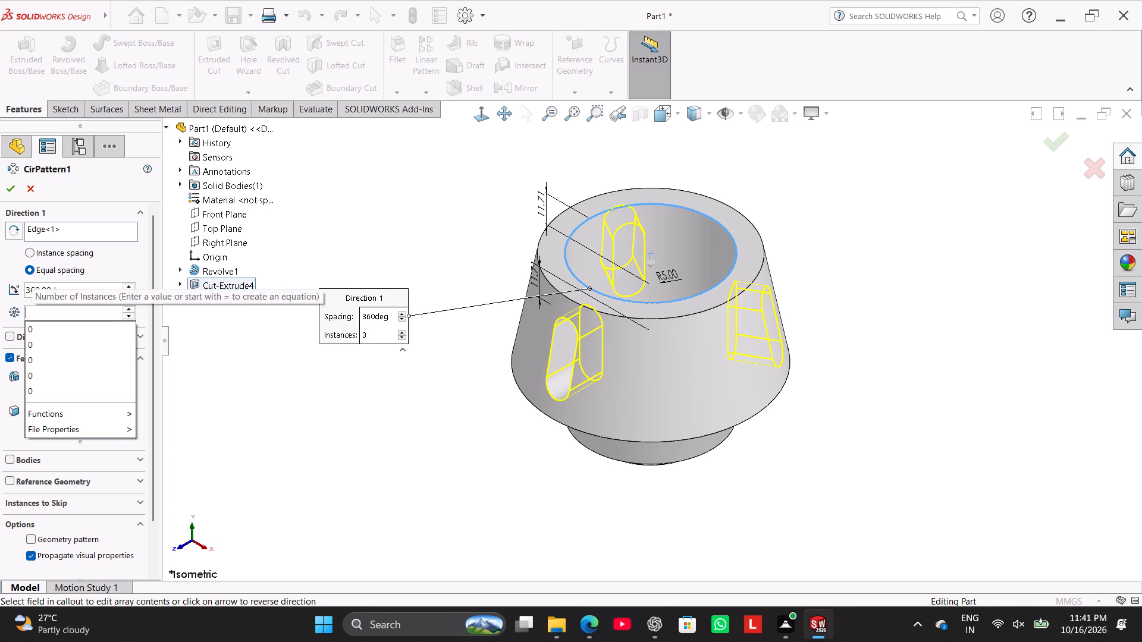
key(5)
key(Return)
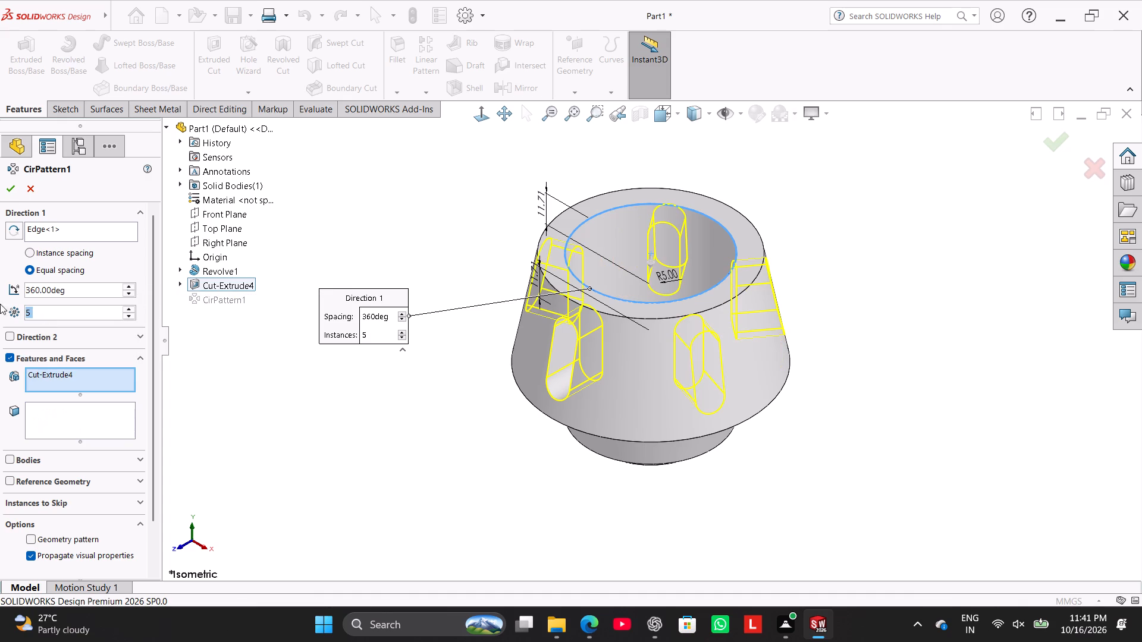
click(7, 181)
click(308, 283)
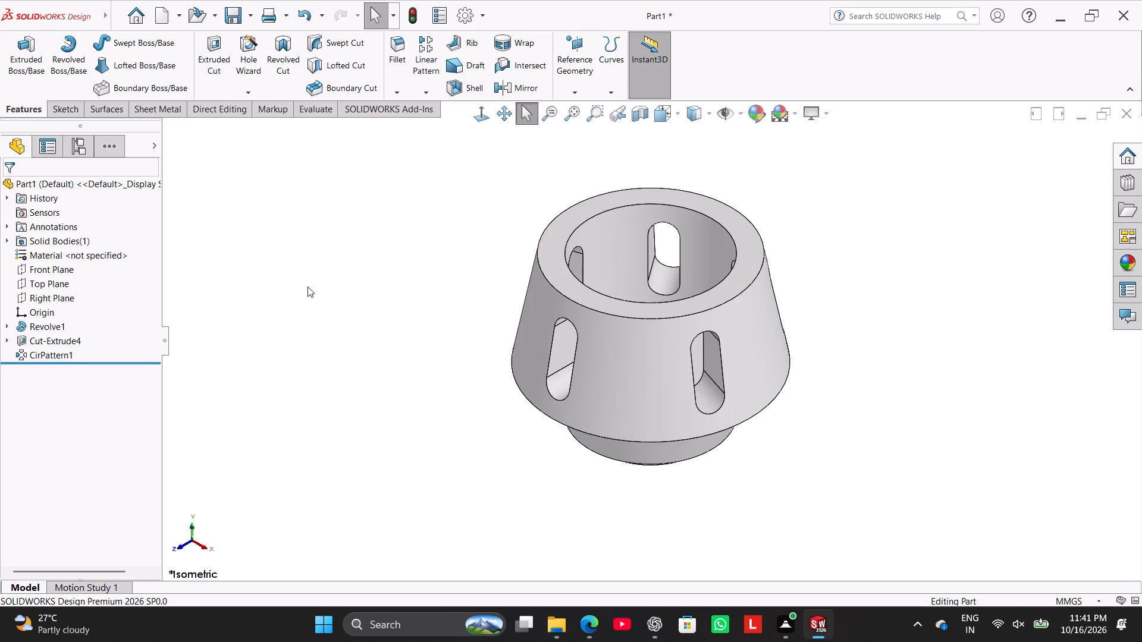
Change the part's display style to wireframe with hidden lines visible.
right_drag(294, 410, 494, 238)
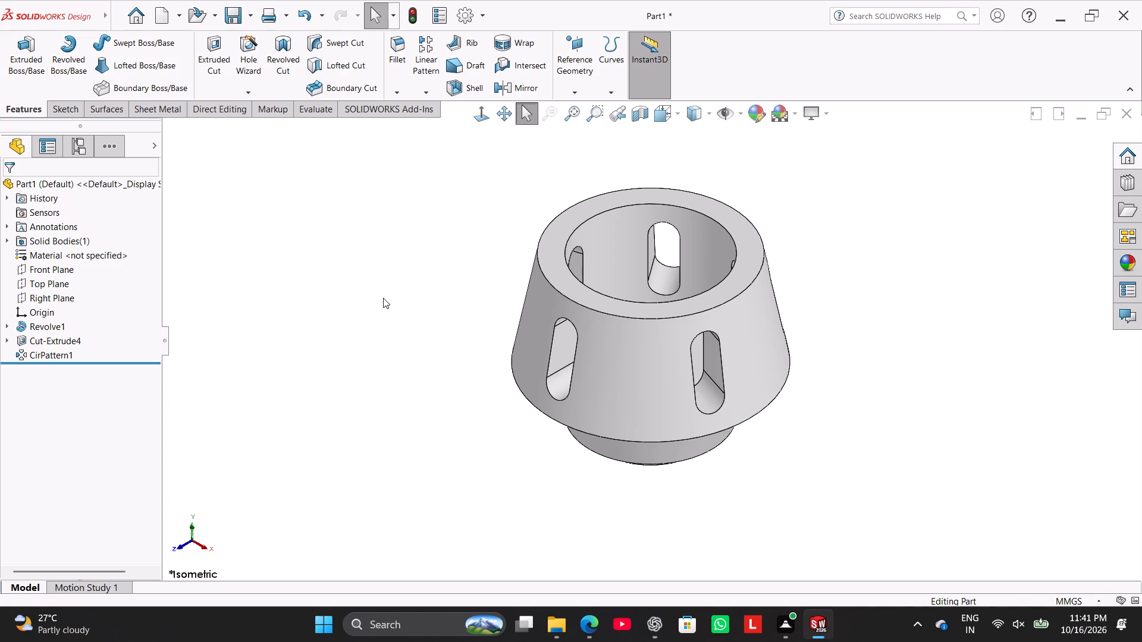
click(710, 118)
click(702, 203)
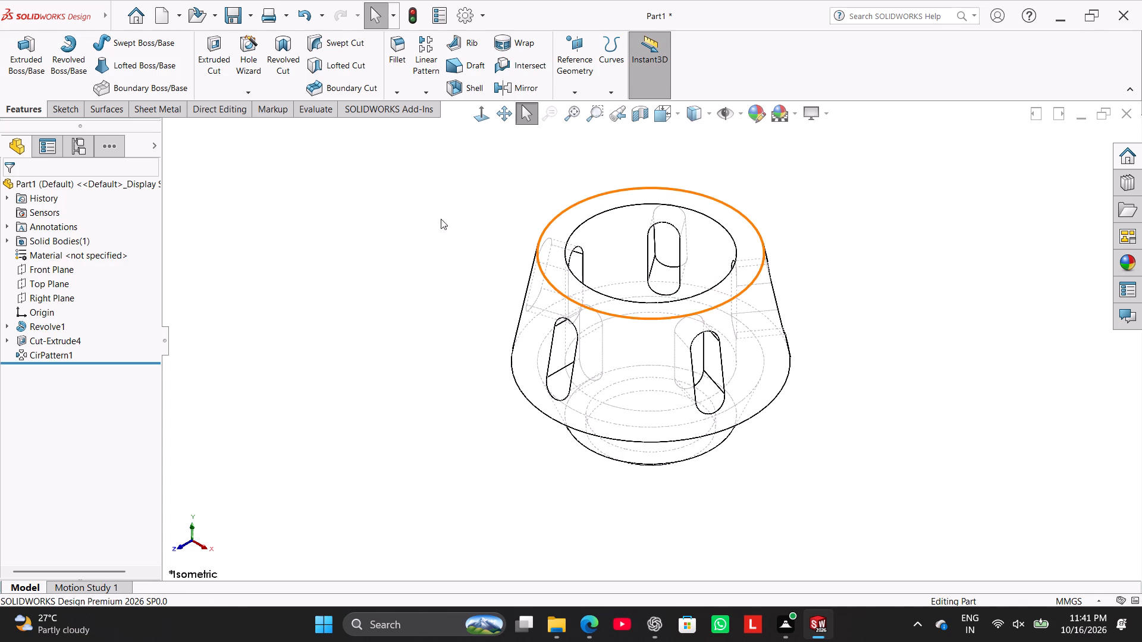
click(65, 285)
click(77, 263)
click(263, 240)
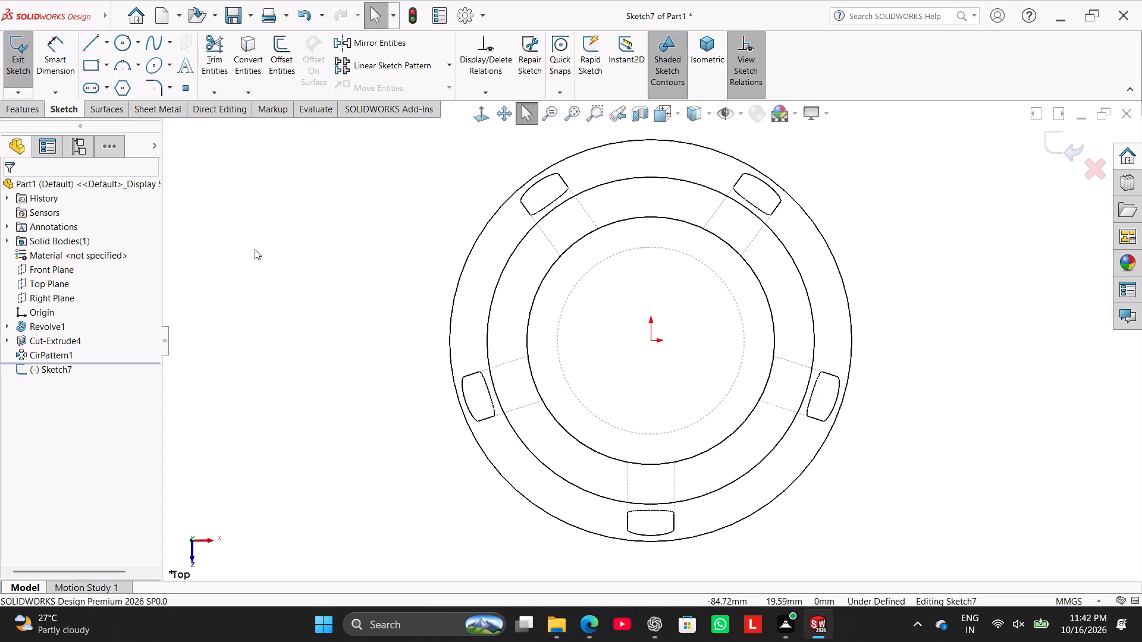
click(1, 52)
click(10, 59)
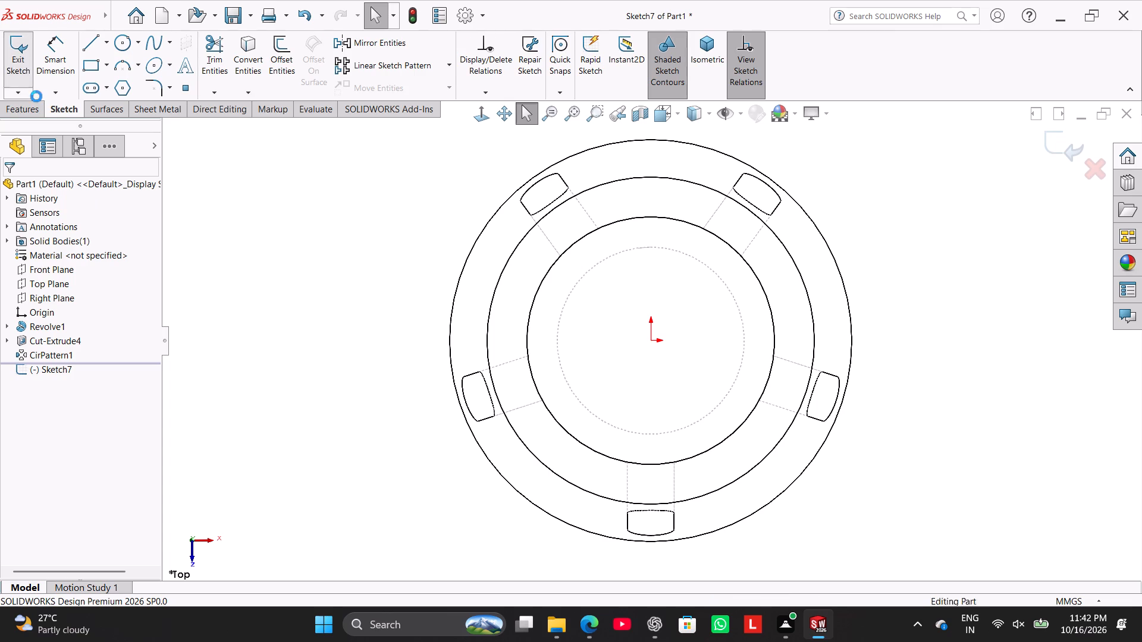
Leave the empty sketch and set the part's display style to shaded with edges.
right_drag(229, 313, 287, 226)
click(269, 256)
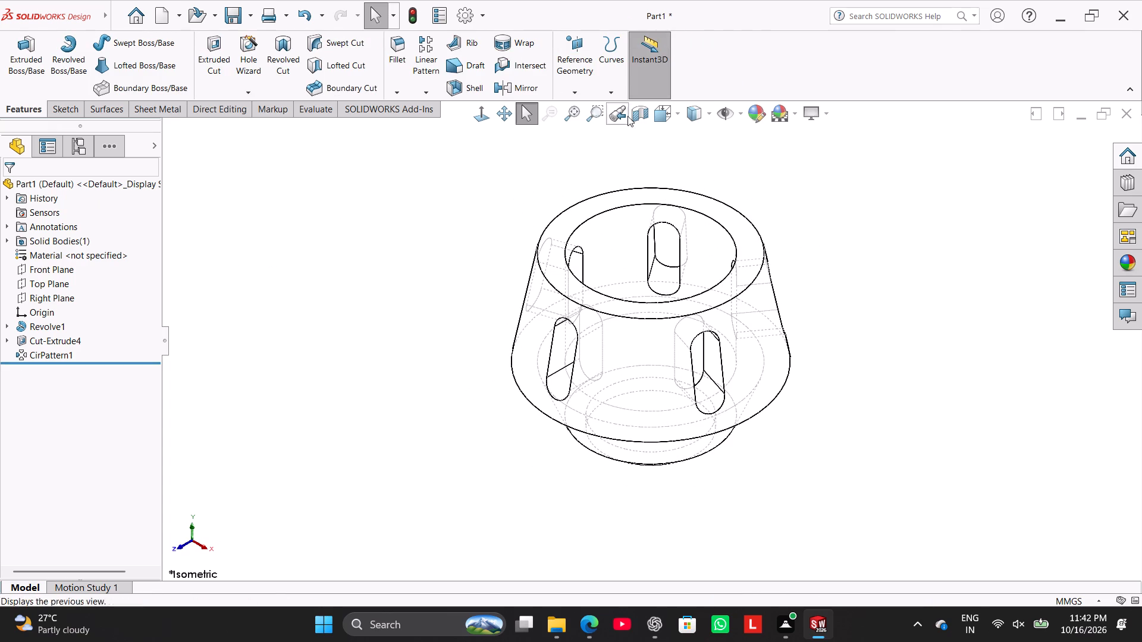
click(706, 121)
click(704, 135)
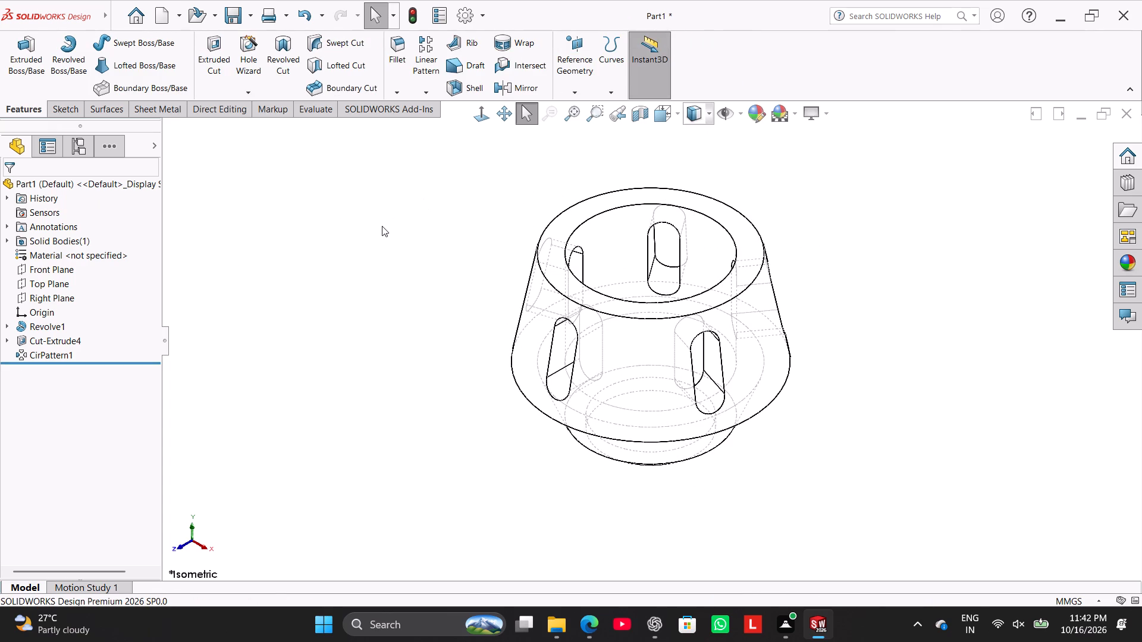
click(382, 226)
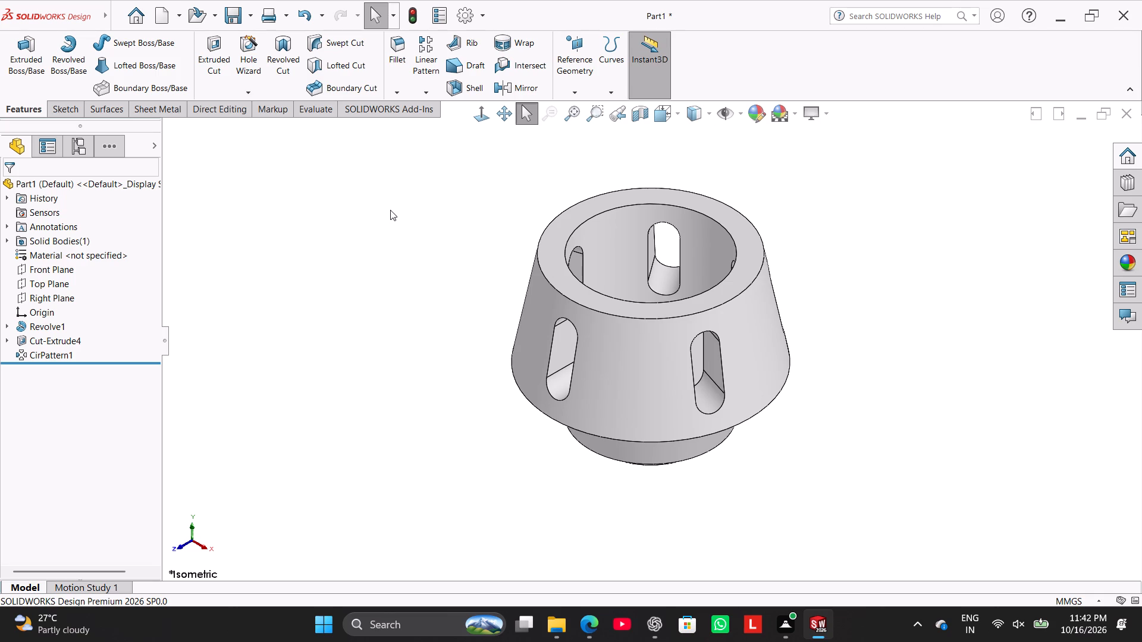
Start a new sketch on the flat ring-shaped underside of the upper tapered body.
middle_drag(443, 437, 439, 370)
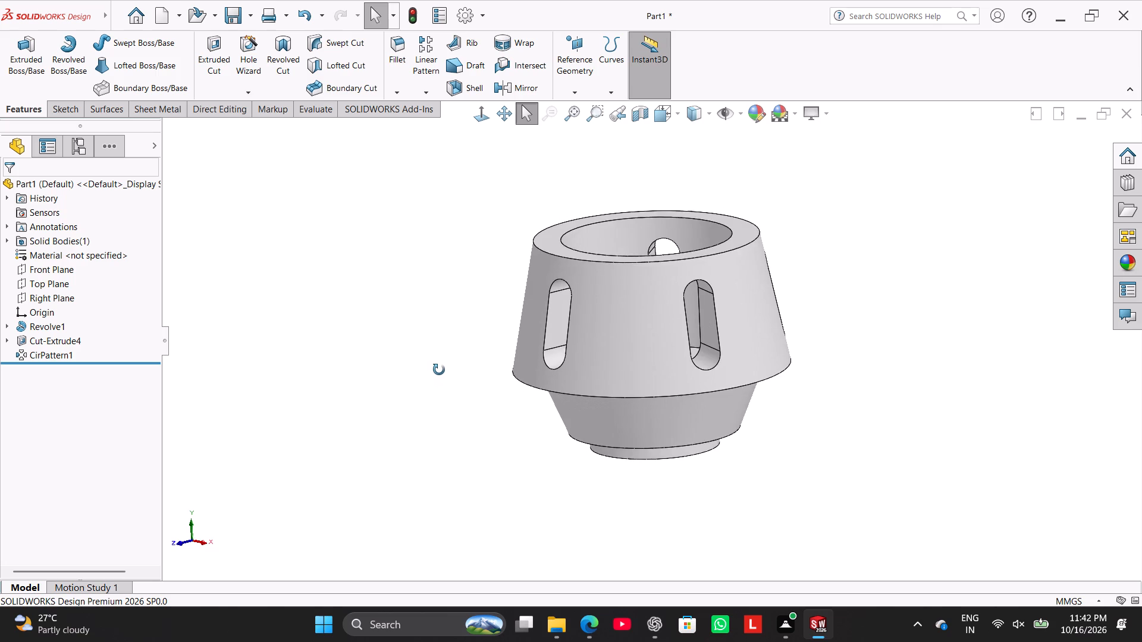
middle_drag(439, 370, 441, 368)
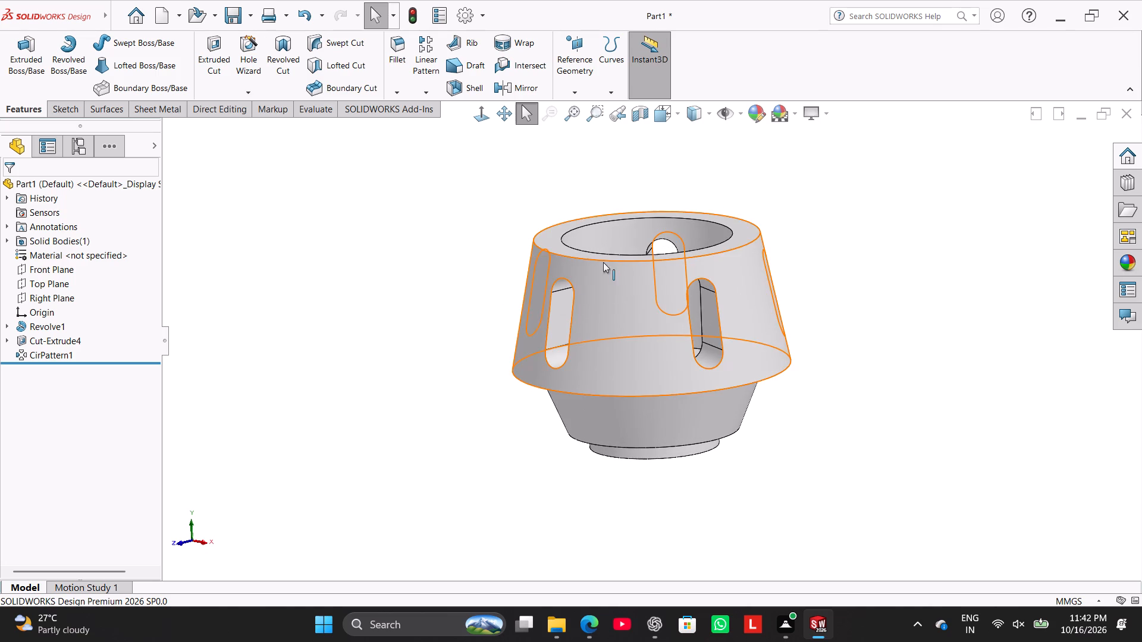
middle_drag(480, 454, 491, 272)
middle_drag(514, 391, 506, 279)
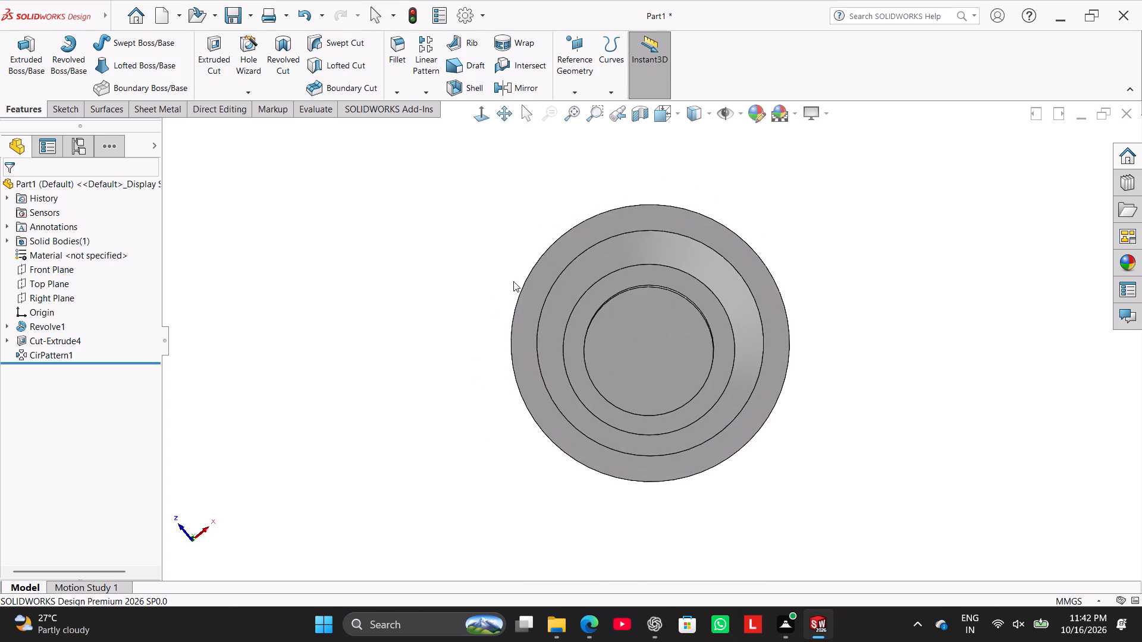
right_click(542, 279)
click(571, 262)
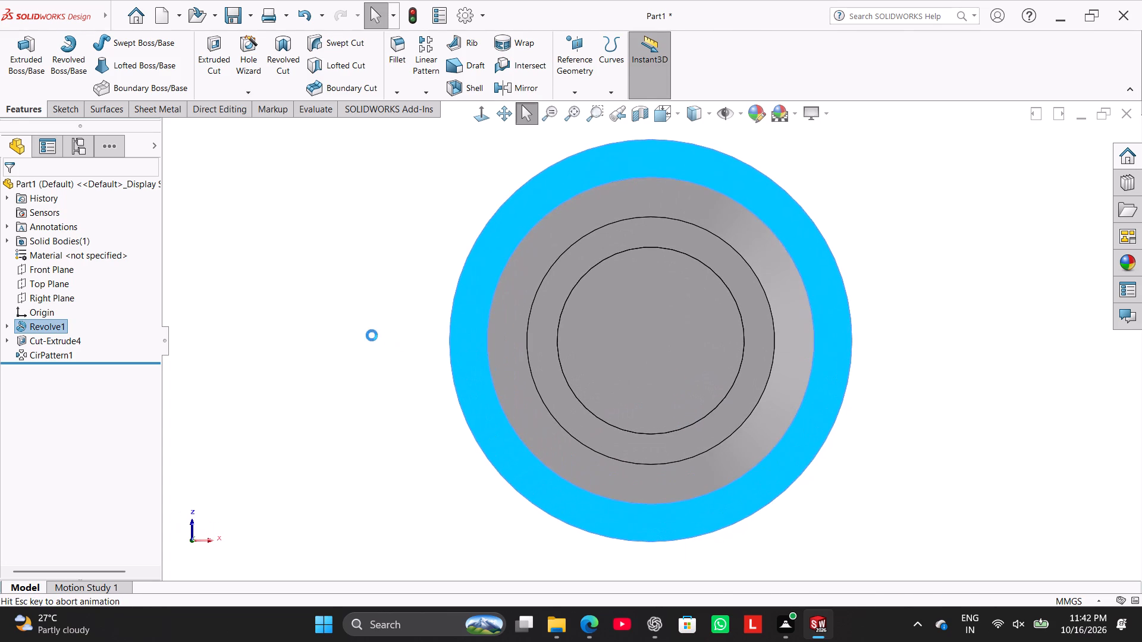
click(369, 330)
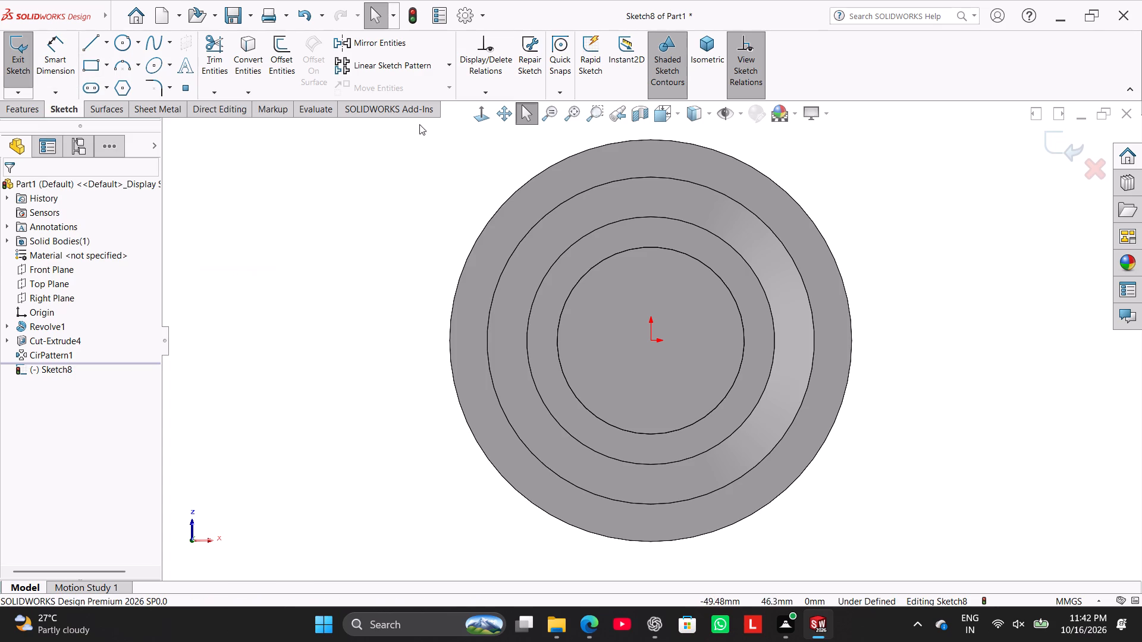
Examine the slotted upper body, its bore and the lower steps from below, the side and above.
middle_drag(343, 221, 349, 376)
right_click(349, 388)
middle_drag(371, 261, 358, 349)
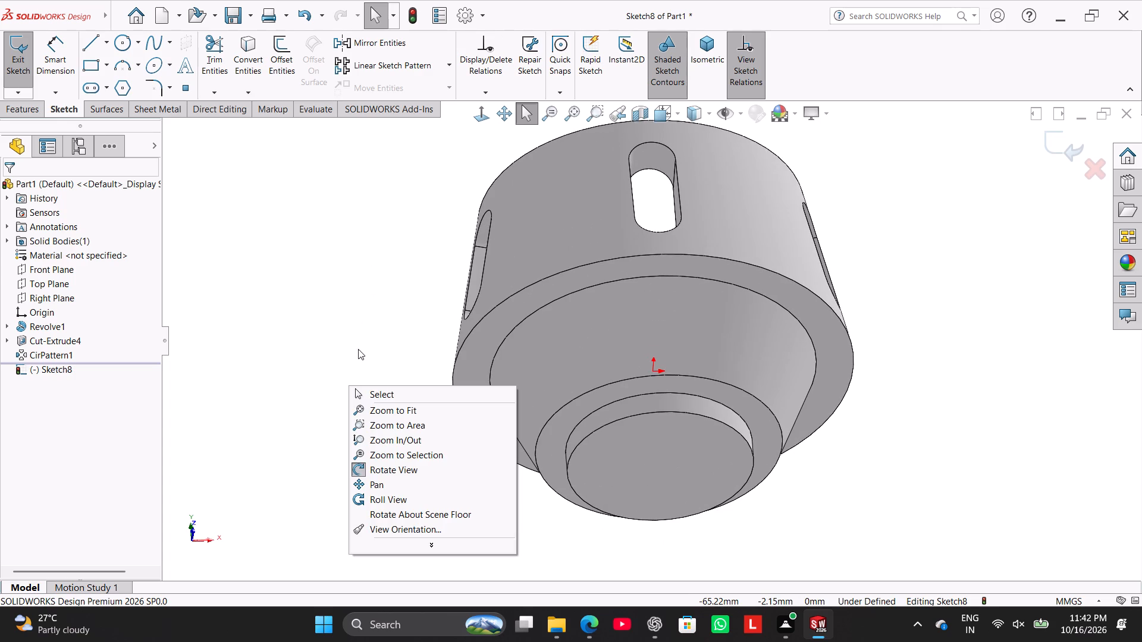
middle_drag(358, 349, 358, 345)
middle_click(374, 218)
click(371, 218)
middle_drag(375, 233, 369, 303)
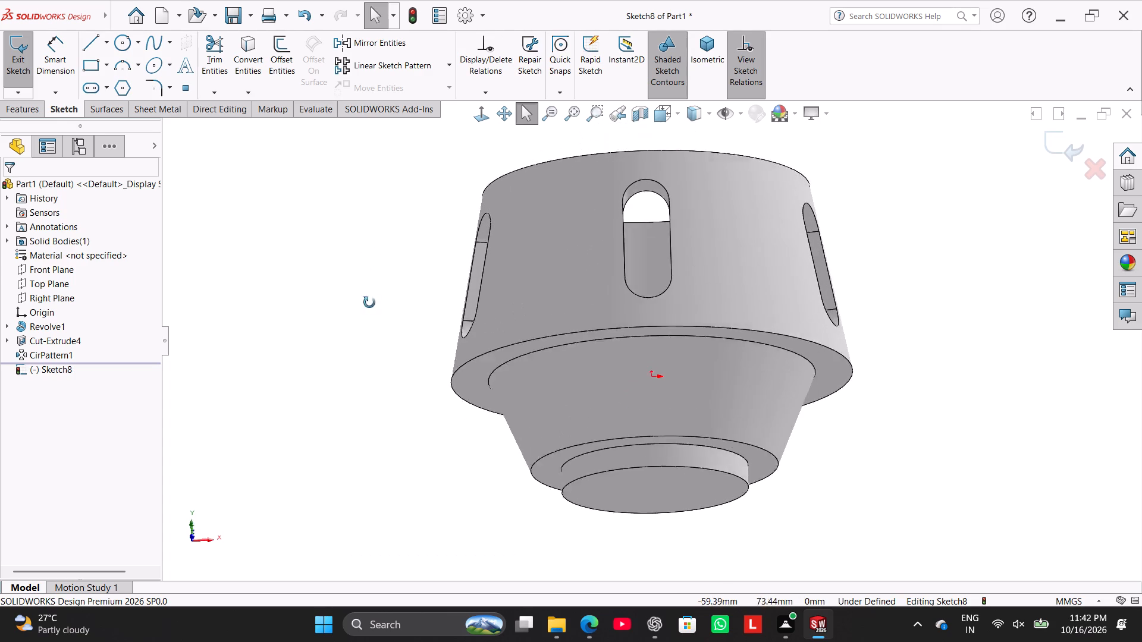
middle_drag(369, 303, 366, 332)
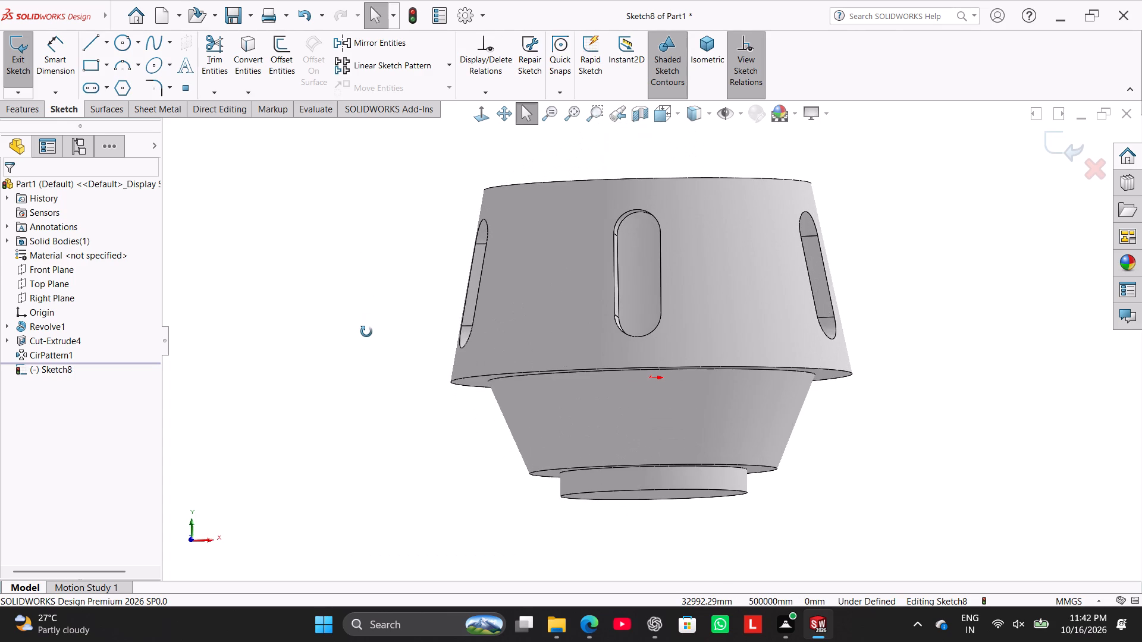
middle_drag(366, 332, 375, 398)
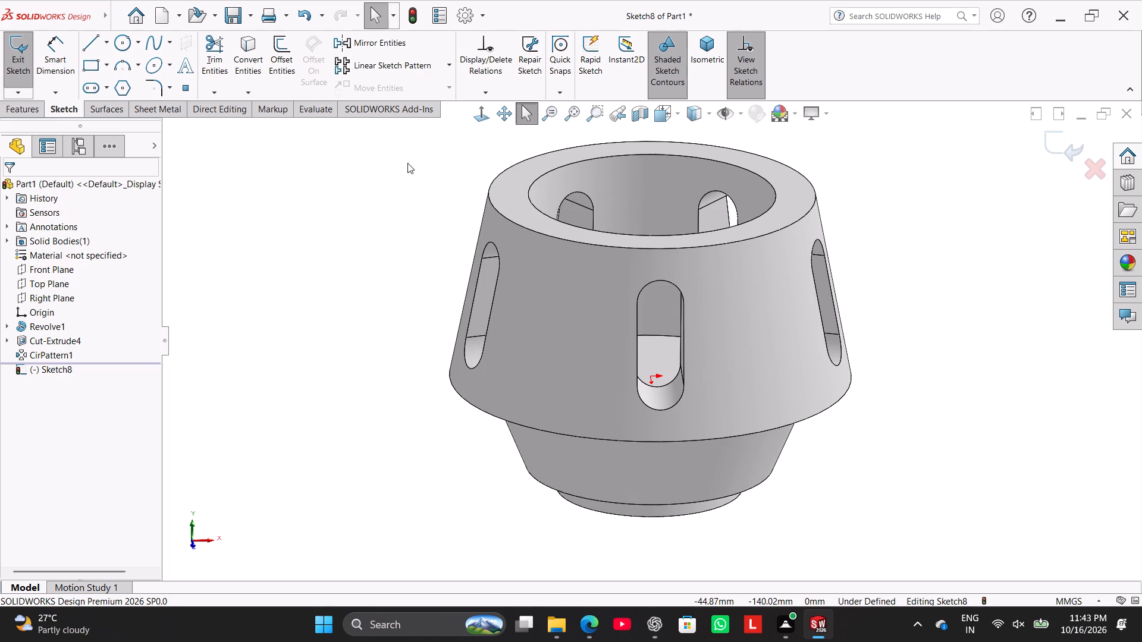
middle_drag(434, 310, 445, 361)
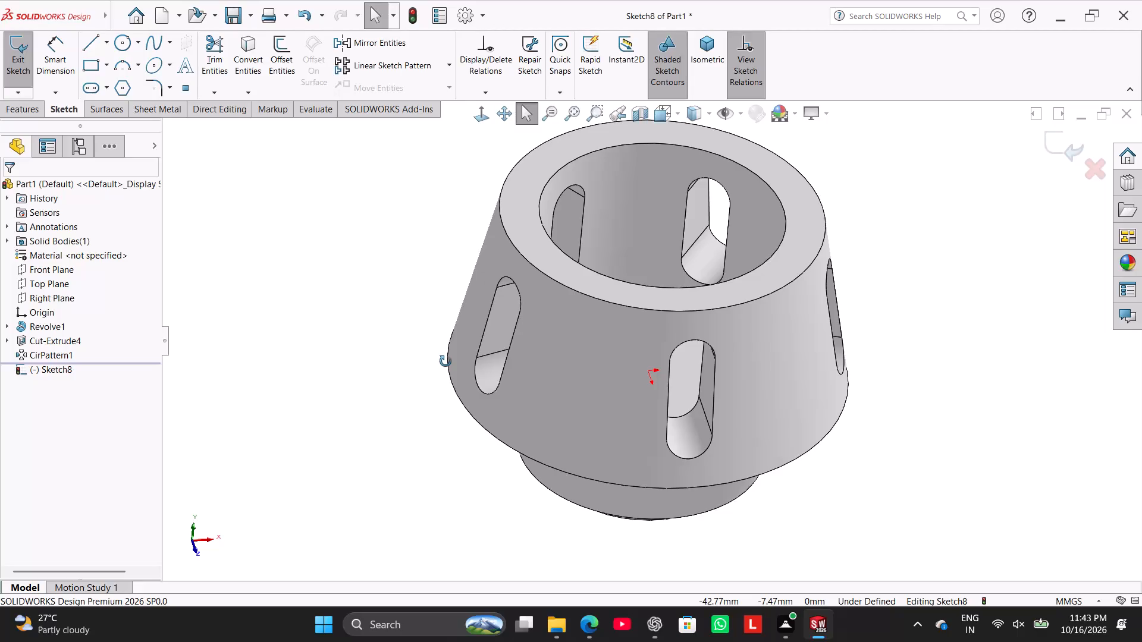
middle_drag(445, 361, 445, 361)
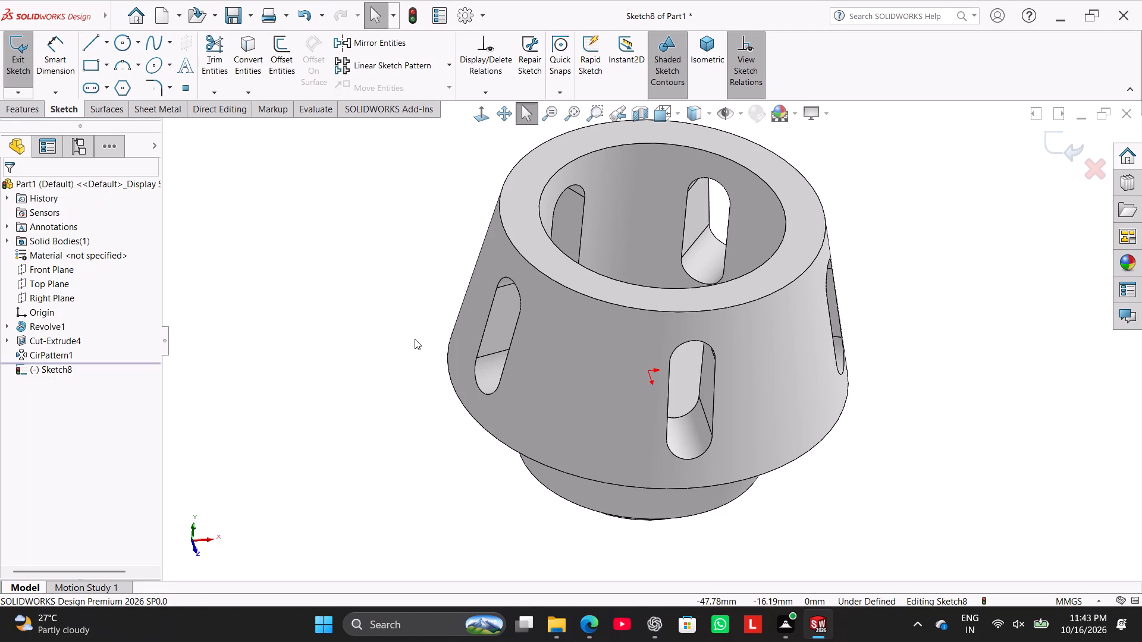
middle_drag(375, 314, 369, 288)
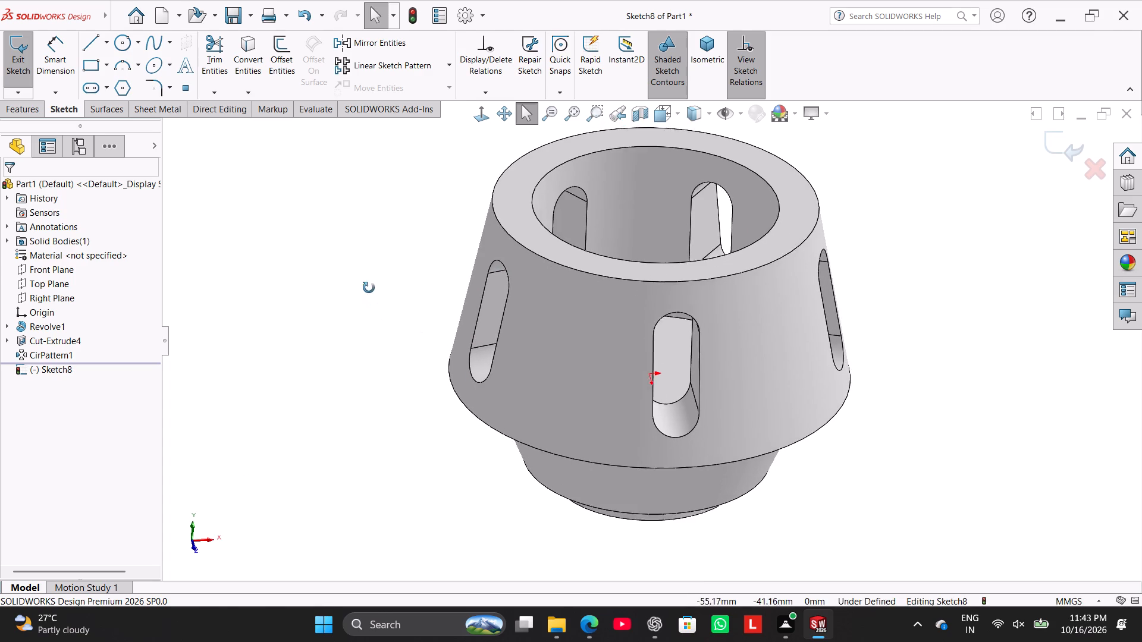
middle_drag(369, 288, 368, 281)
right_click(42, 367)
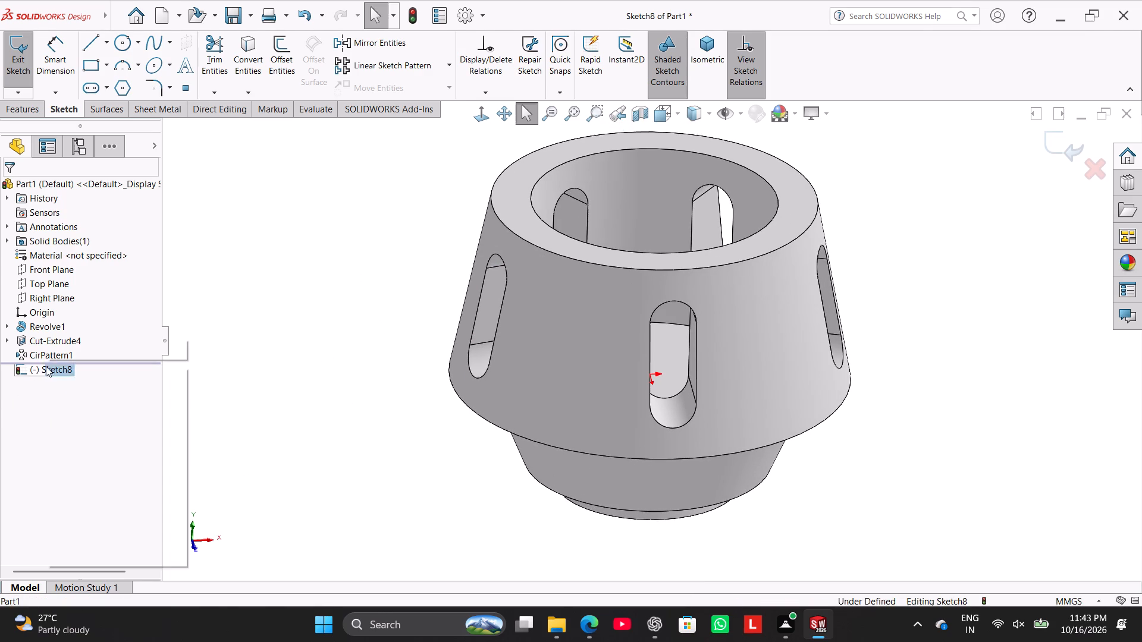
click(71, 343)
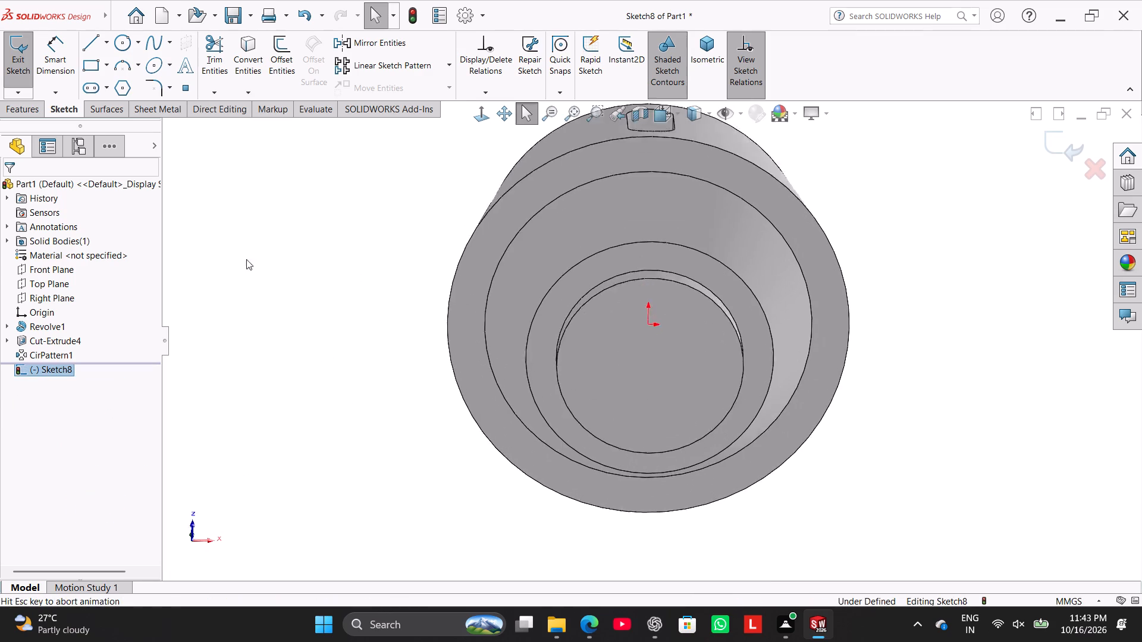
click(343, 215)
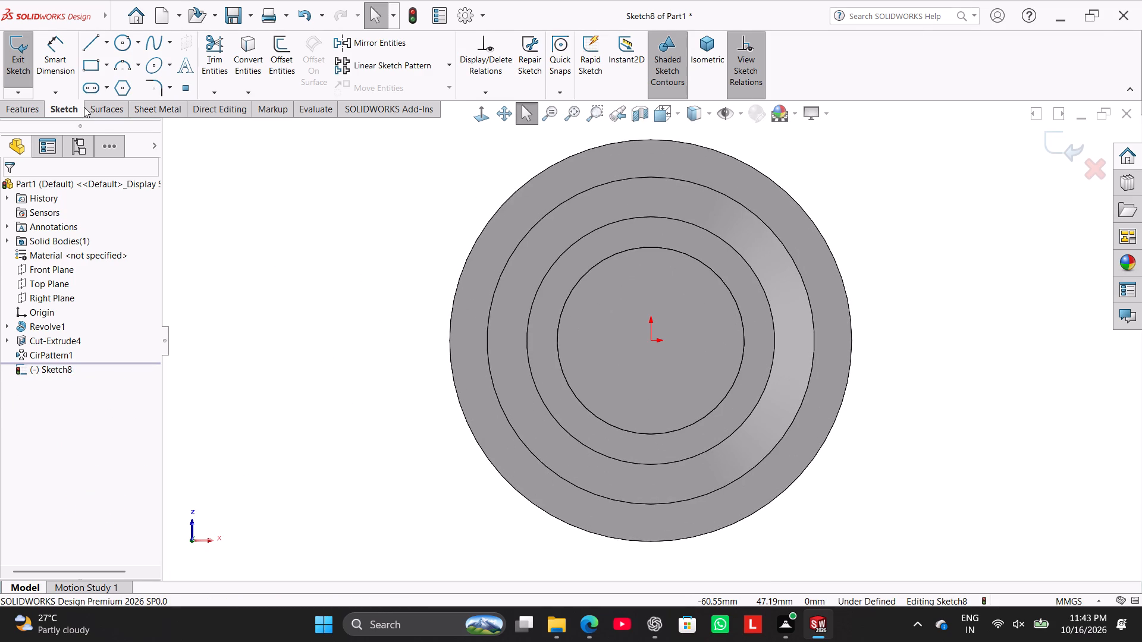
click(79, 108)
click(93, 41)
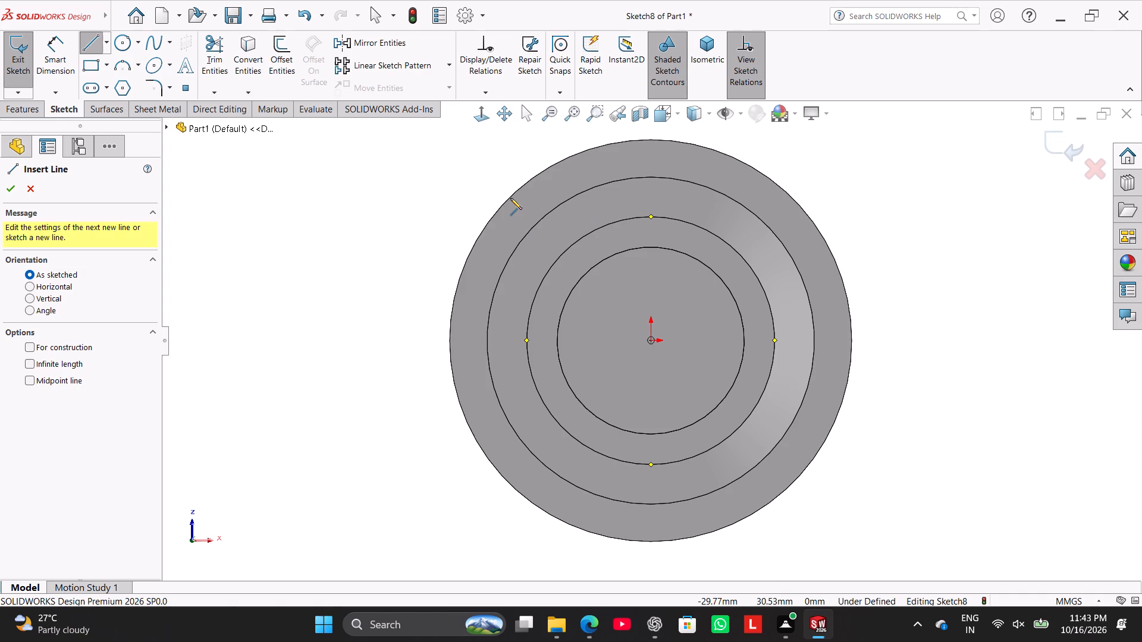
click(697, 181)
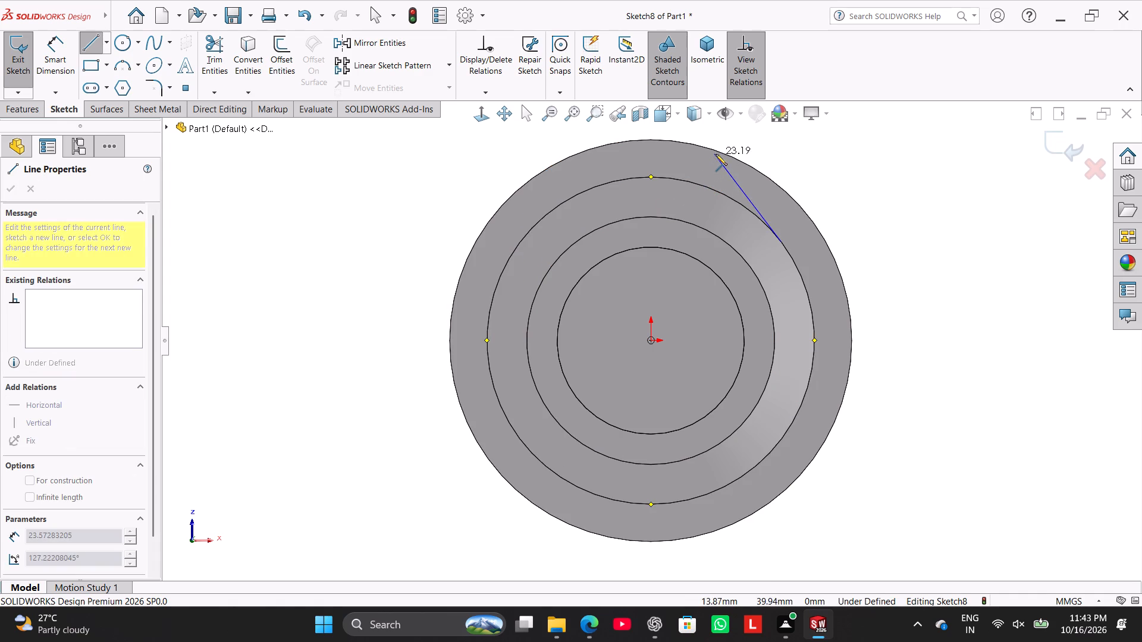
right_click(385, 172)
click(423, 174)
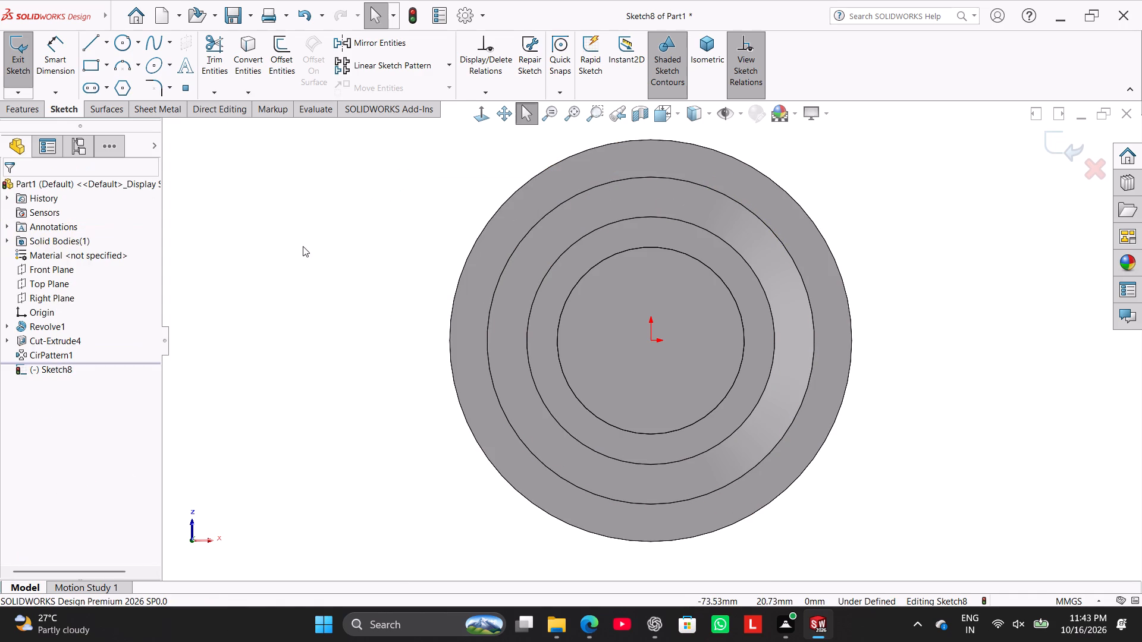
Sketch two separate short slanted lines across the underside ring face, one on each side of the vertical axis, converging toward the centre.
right_drag(301, 244, 178, 253)
click(712, 156)
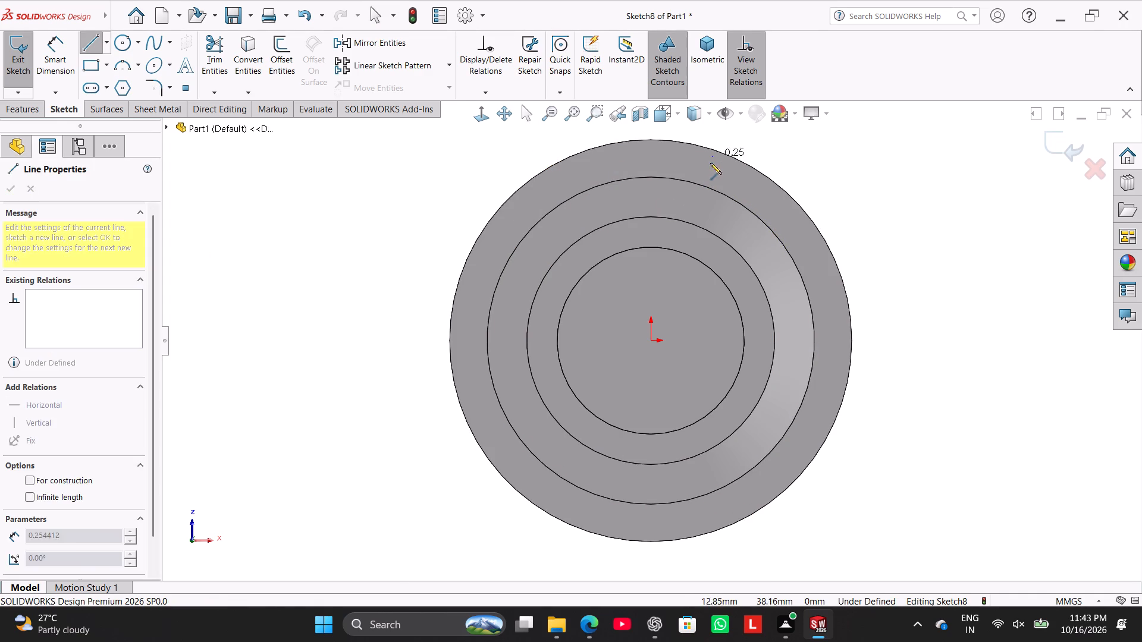
click(704, 177)
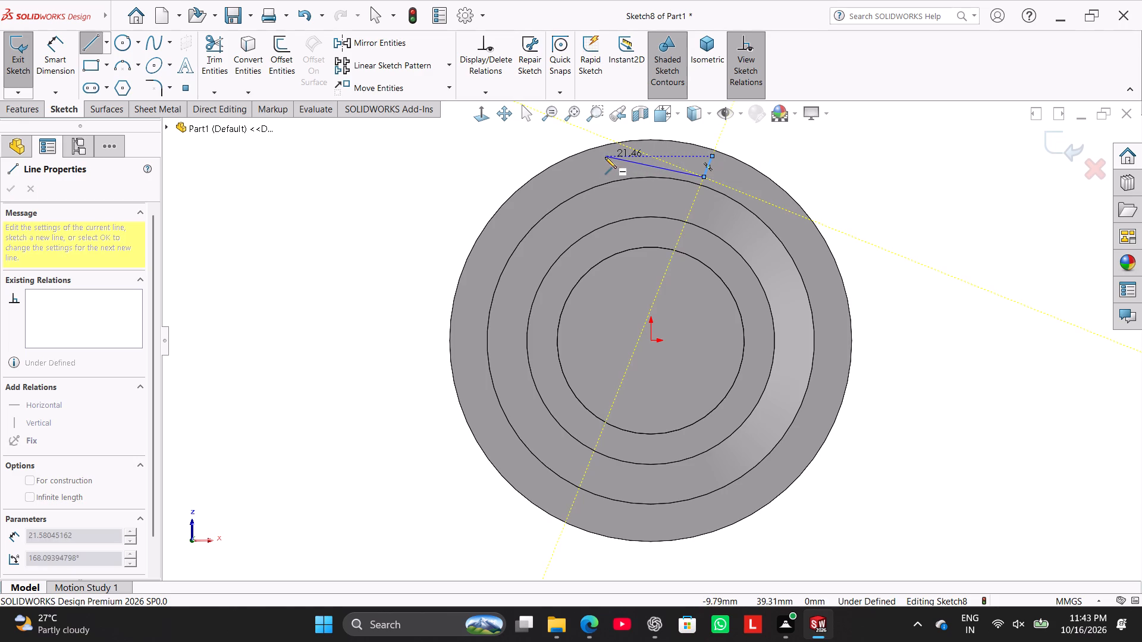
right_click(605, 158)
click(633, 180)
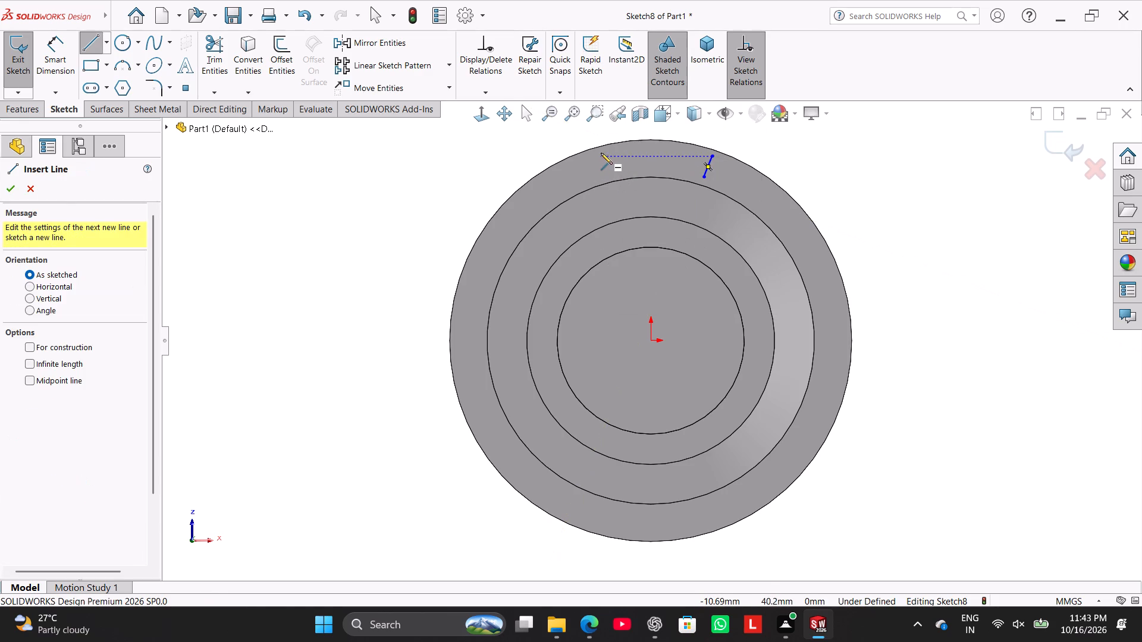
click(601, 152)
click(613, 172)
right_click(497, 148)
click(526, 155)
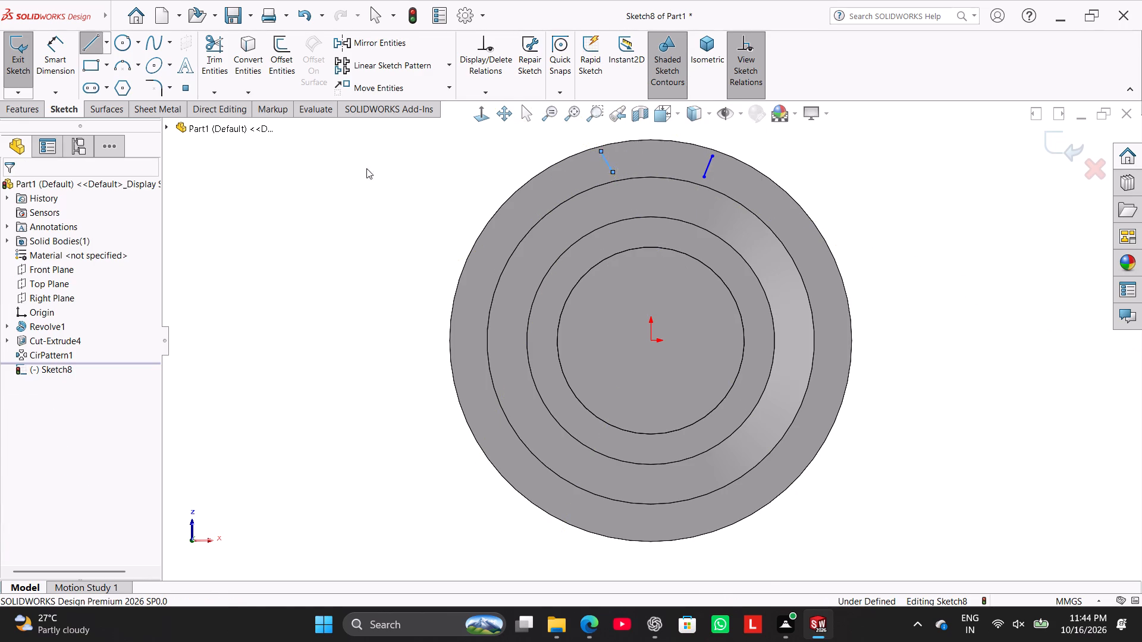
Draw a vertical centerline from the origin up to the outer circular edge, between the two slanted lines.
click(106, 40)
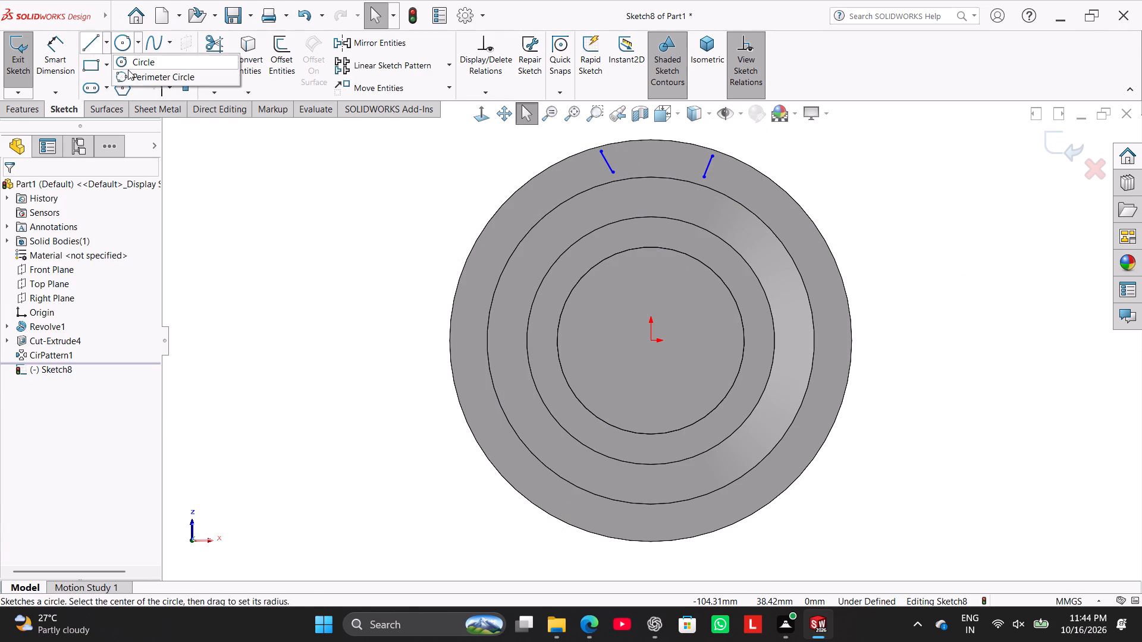
click(120, 74)
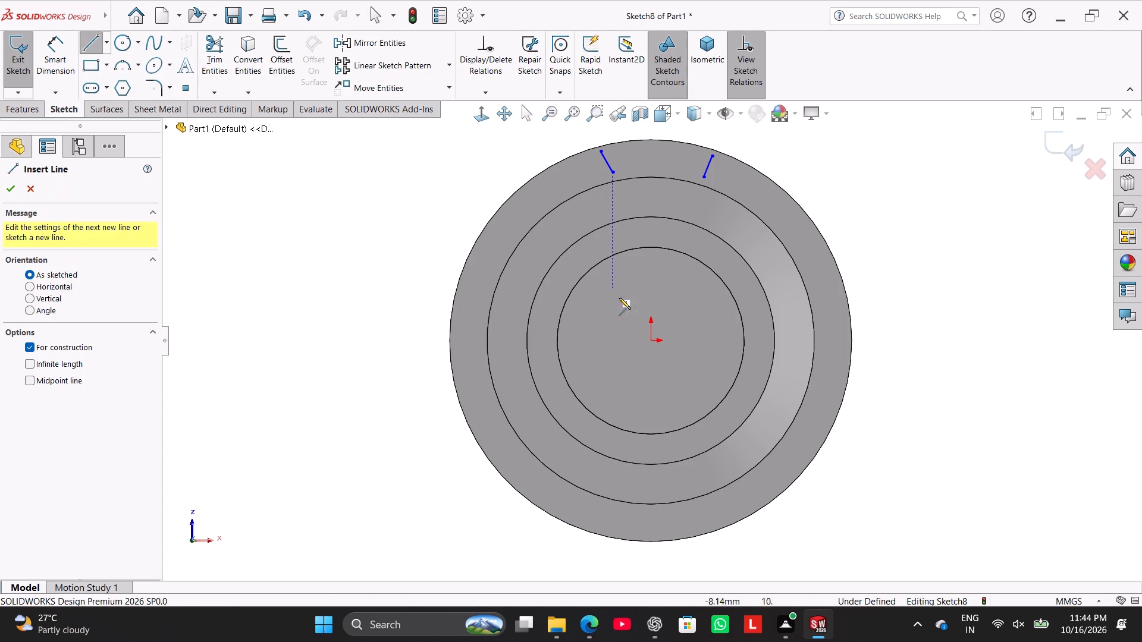
click(652, 340)
click(651, 141)
right_click(470, 152)
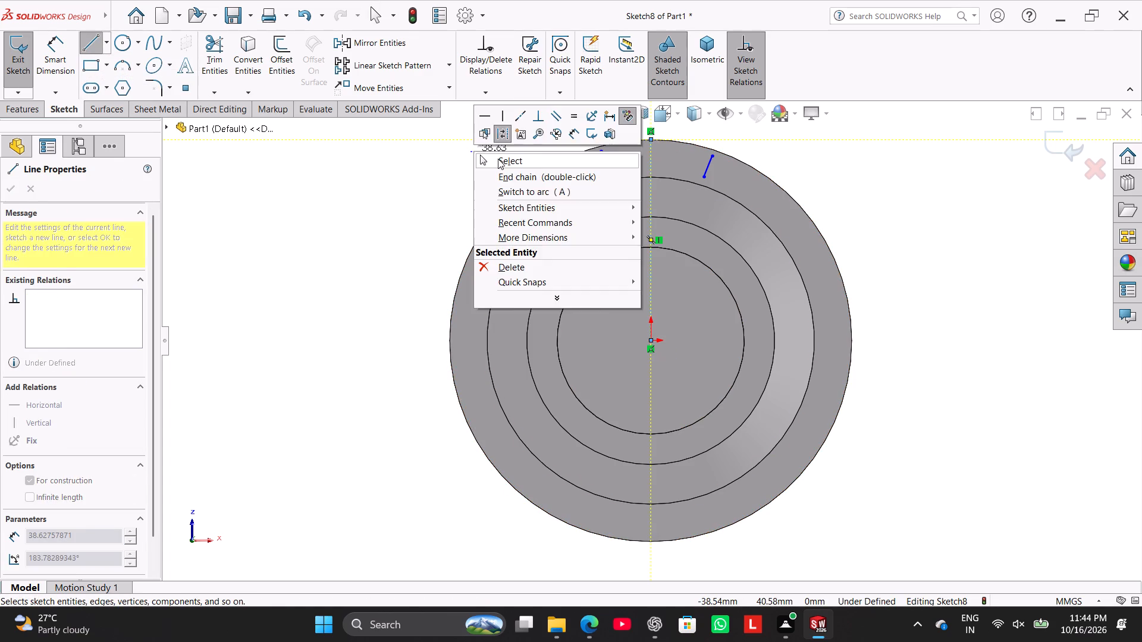
click(498, 159)
Make the two short slanted lines symmetric about the vertical centerline.
ctrl+click(707, 169)
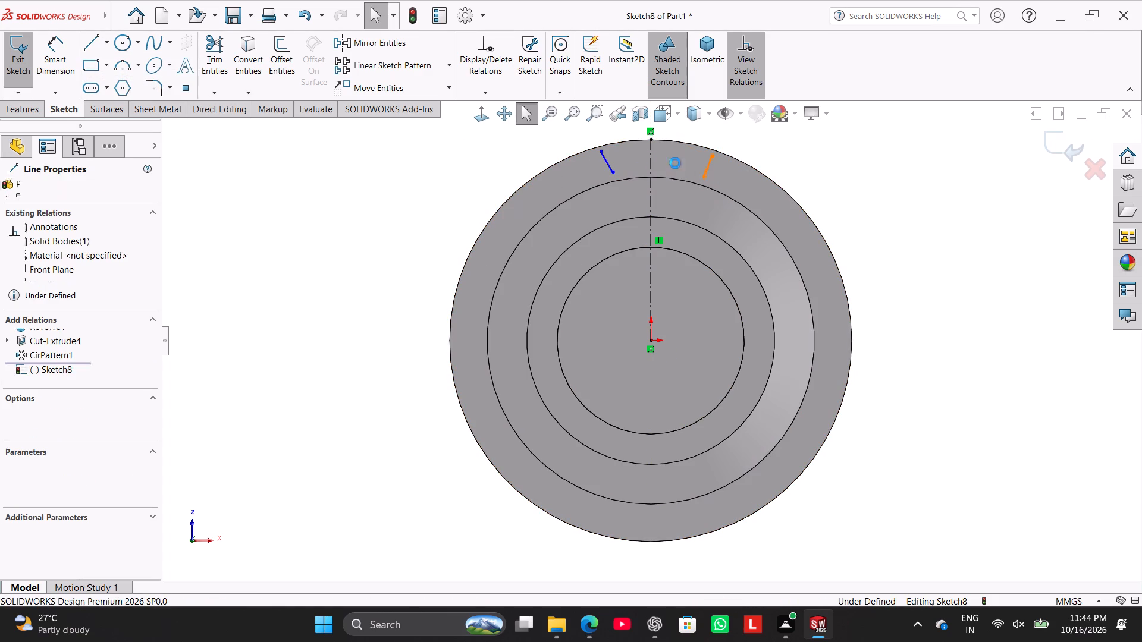
ctrl+click(603, 157)
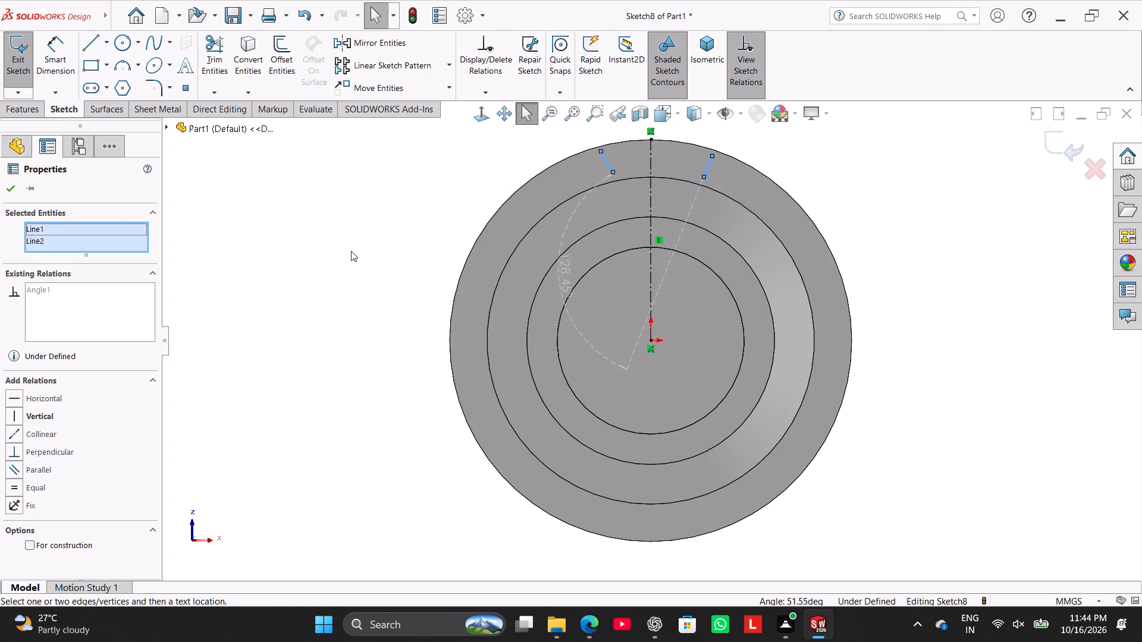
ctrl+click(650, 159)
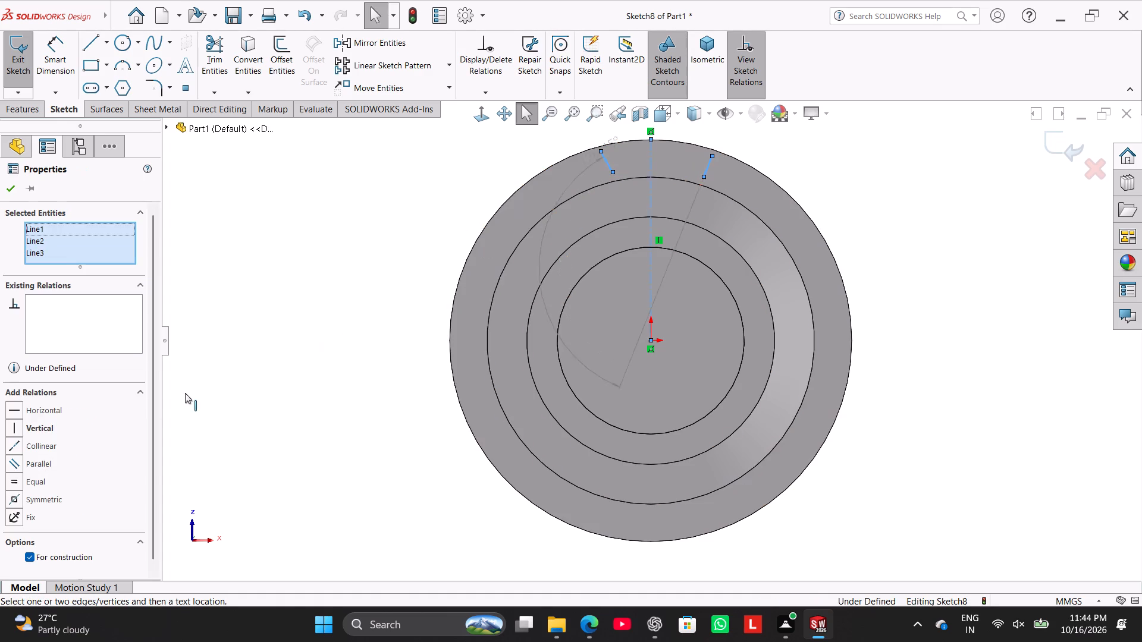
click(22, 498)
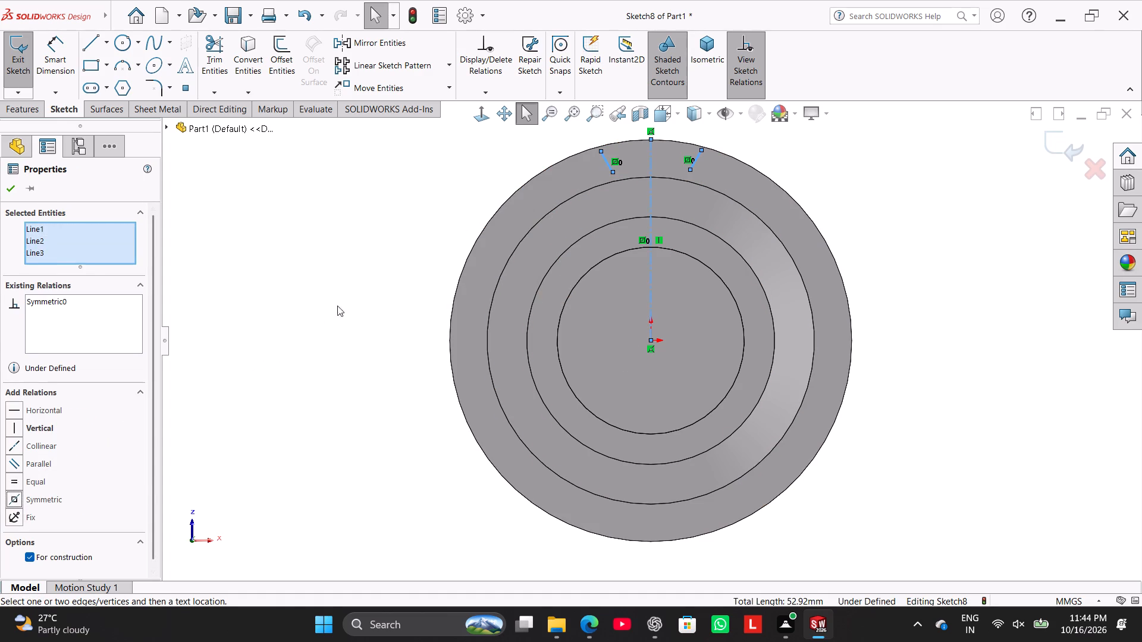
click(344, 292)
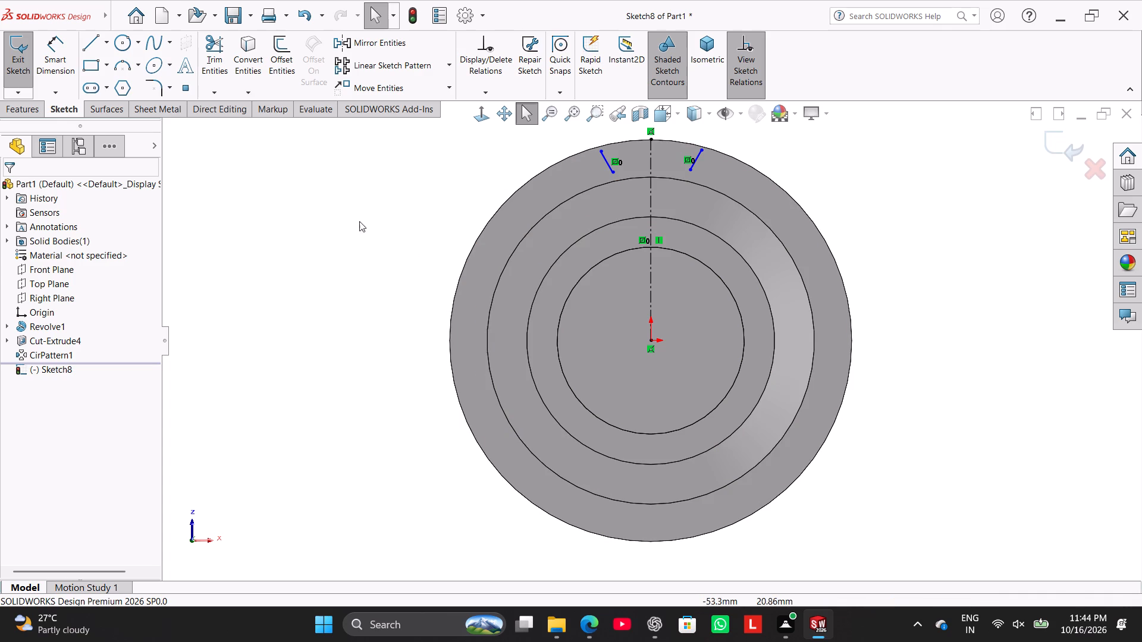
Dimension the angle between the two slanted lines and set it to 20.86 degrees.
click(55, 61)
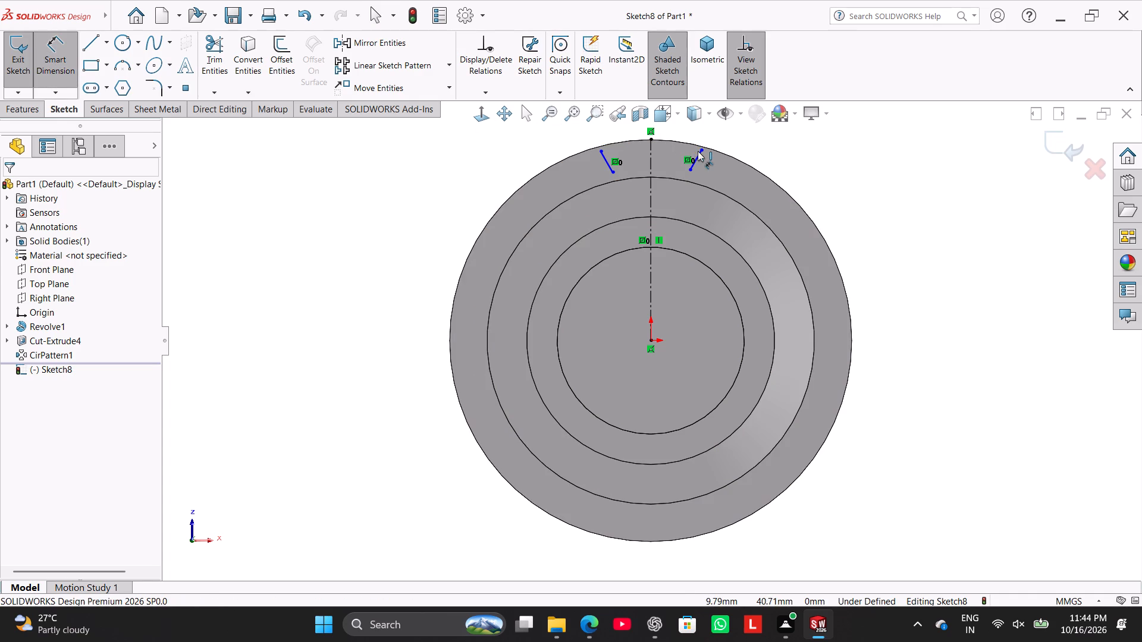
click(698, 151)
click(605, 158)
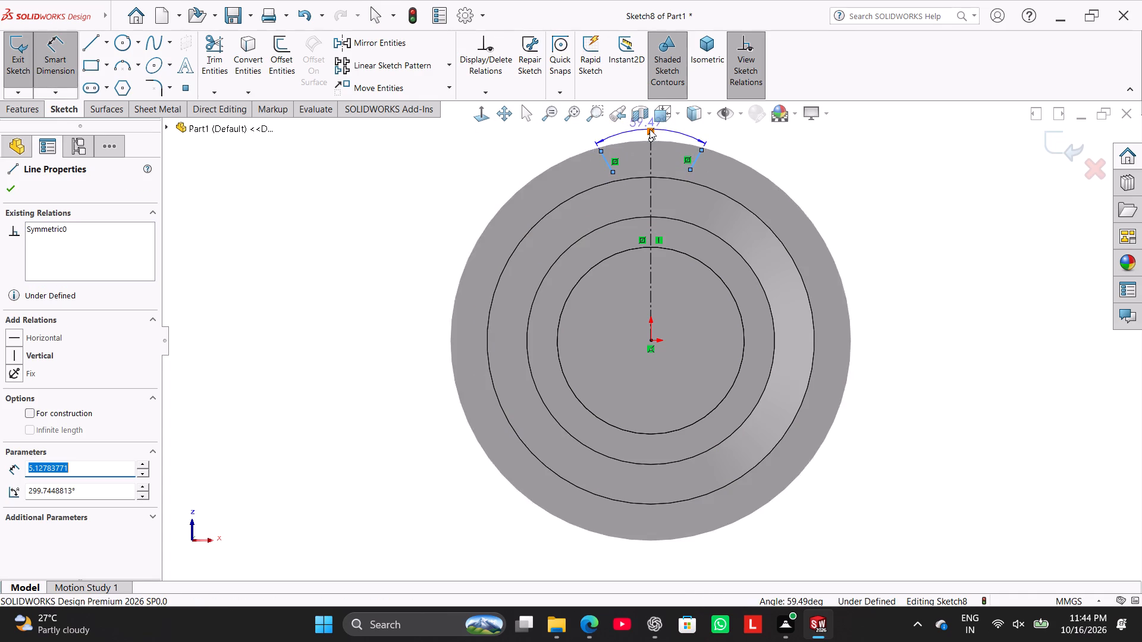
scroll(650, 128, up, 1)
click(656, 147)
text(20.)
text(86)
key(Return)
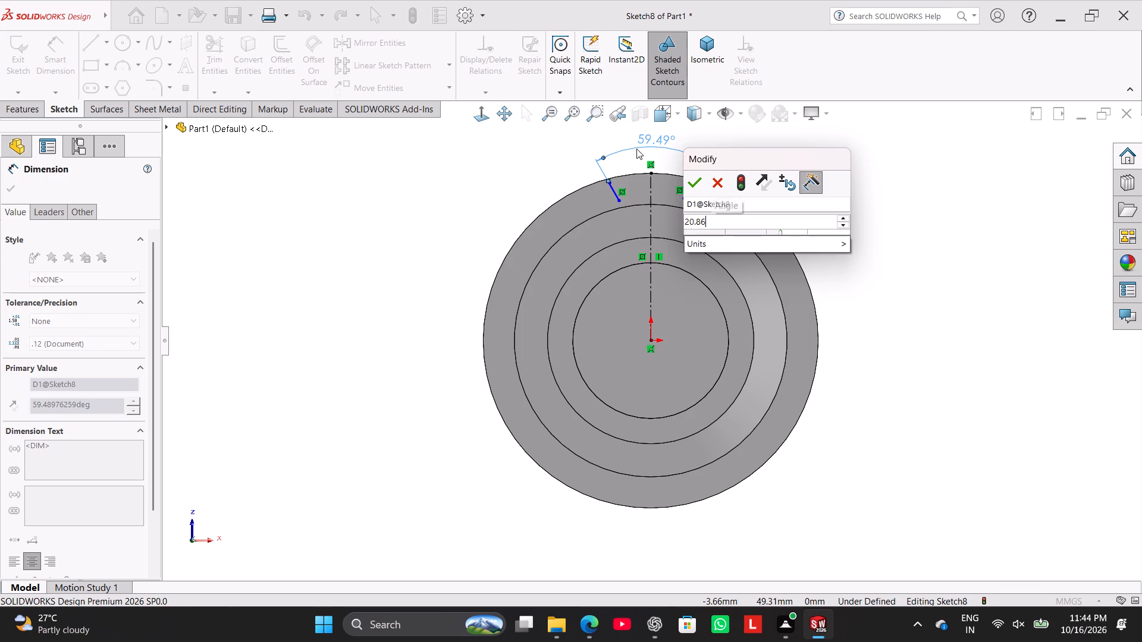
right_click(479, 178)
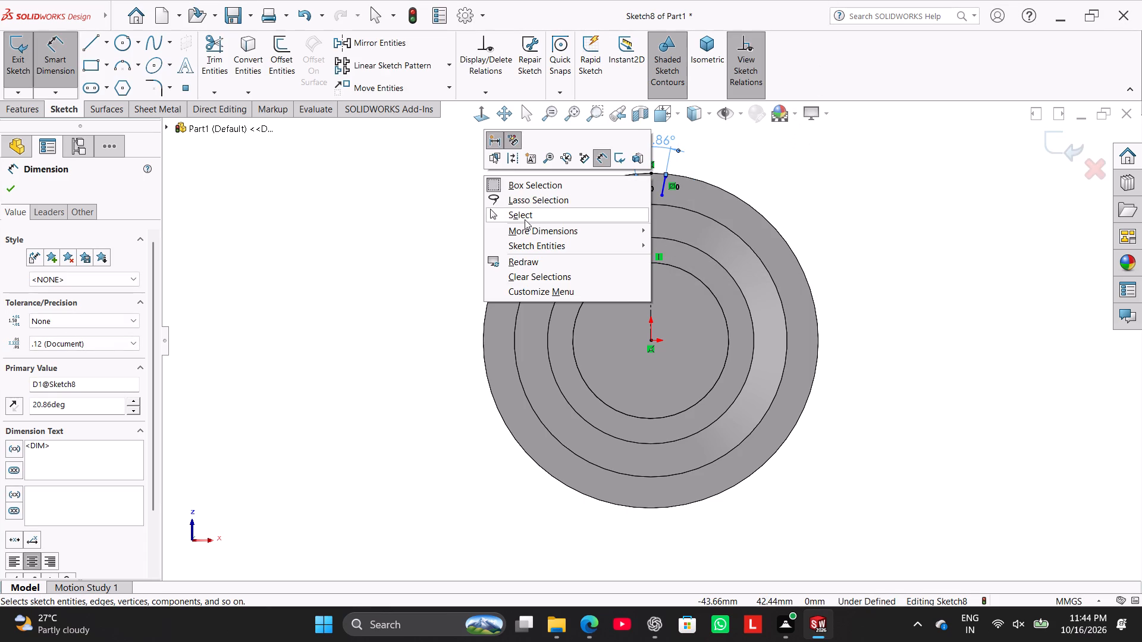
click(526, 215)
Extend the two slanted lines so their ends reach the inner and outer circular edges of the ring face.
scroll(658, 166, down, 5)
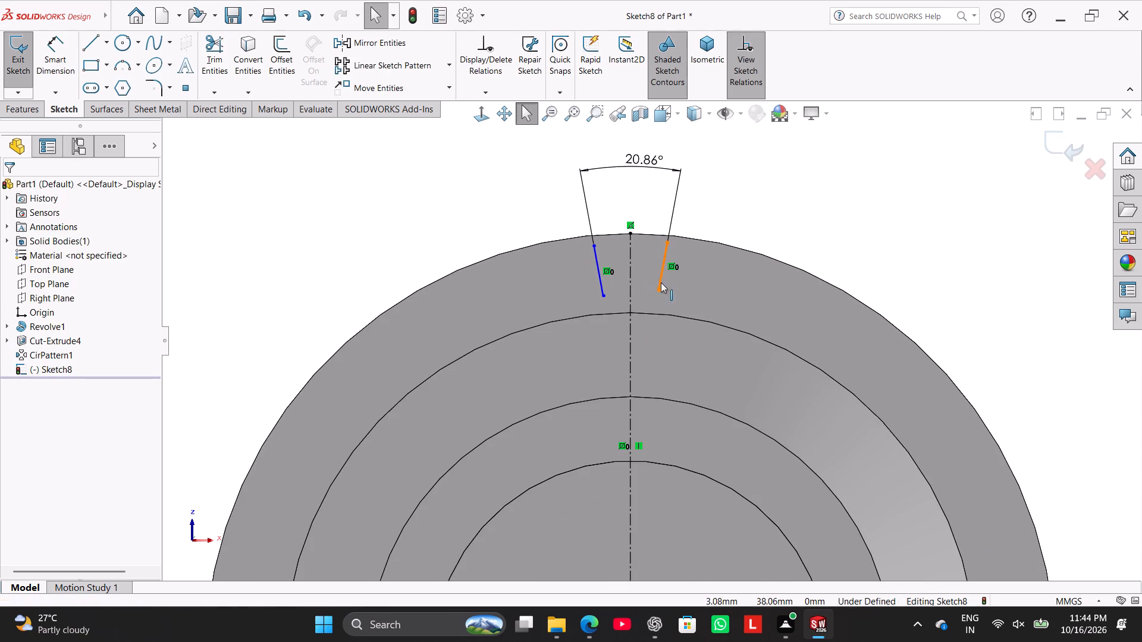
drag(658, 292, 657, 315)
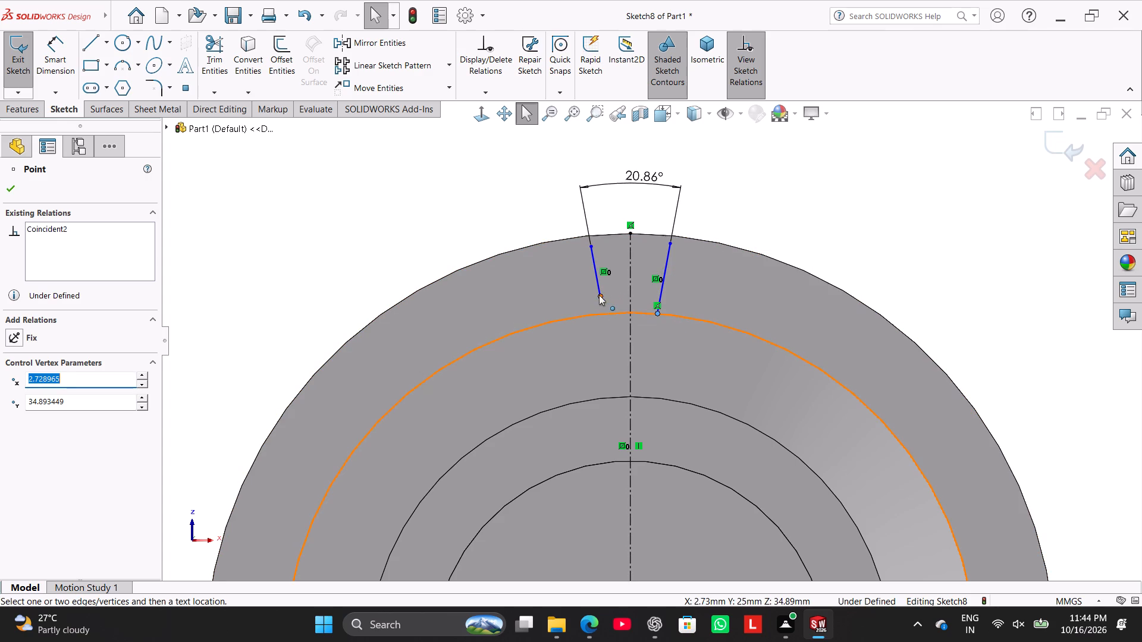
drag(599, 295, 604, 311)
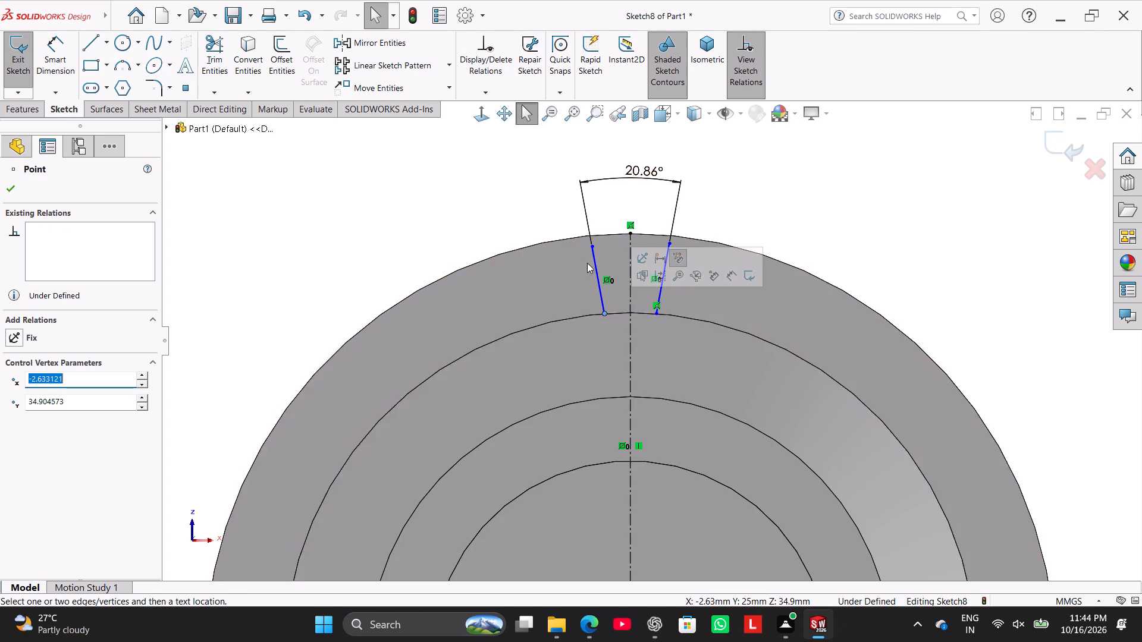
drag(593, 244, 598, 241)
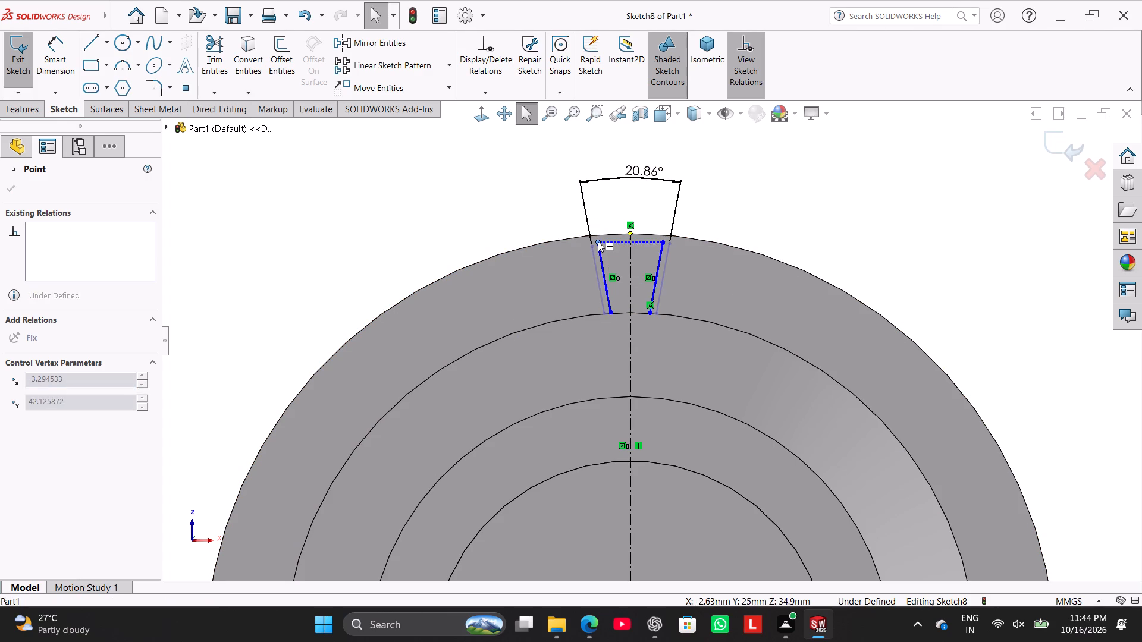
drag(598, 241, 595, 238)
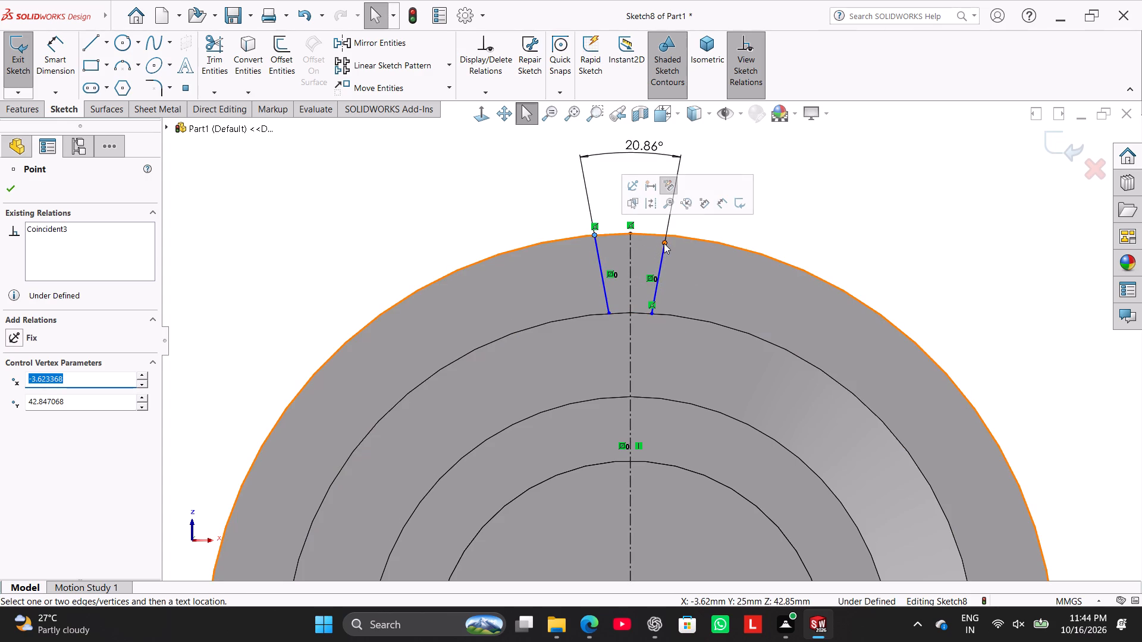
drag(664, 243, 674, 238)
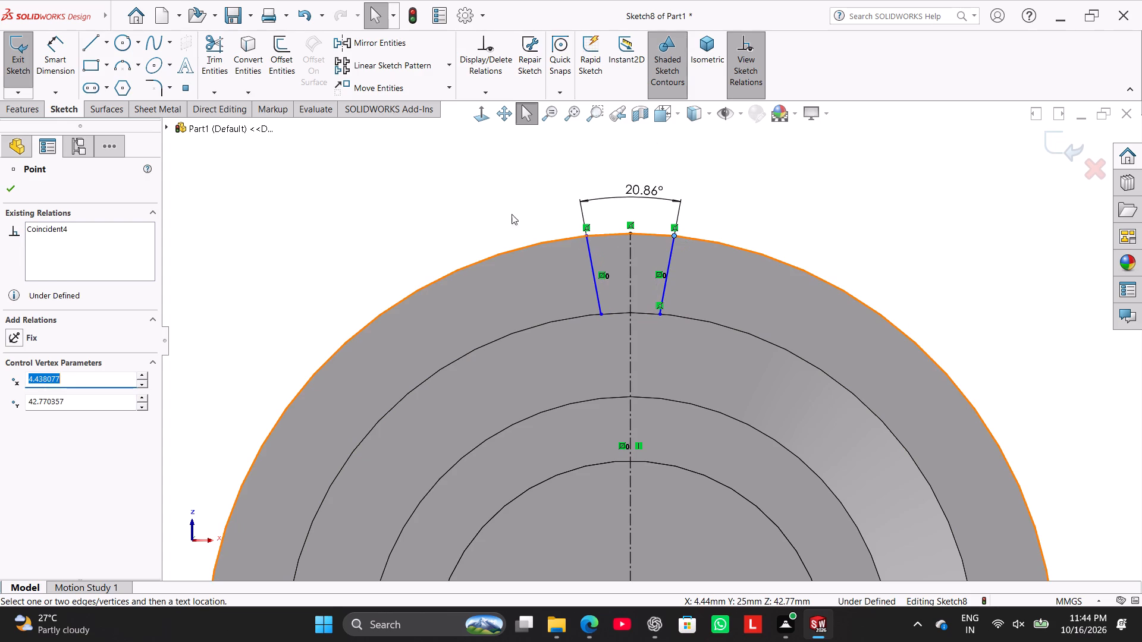
click(500, 207)
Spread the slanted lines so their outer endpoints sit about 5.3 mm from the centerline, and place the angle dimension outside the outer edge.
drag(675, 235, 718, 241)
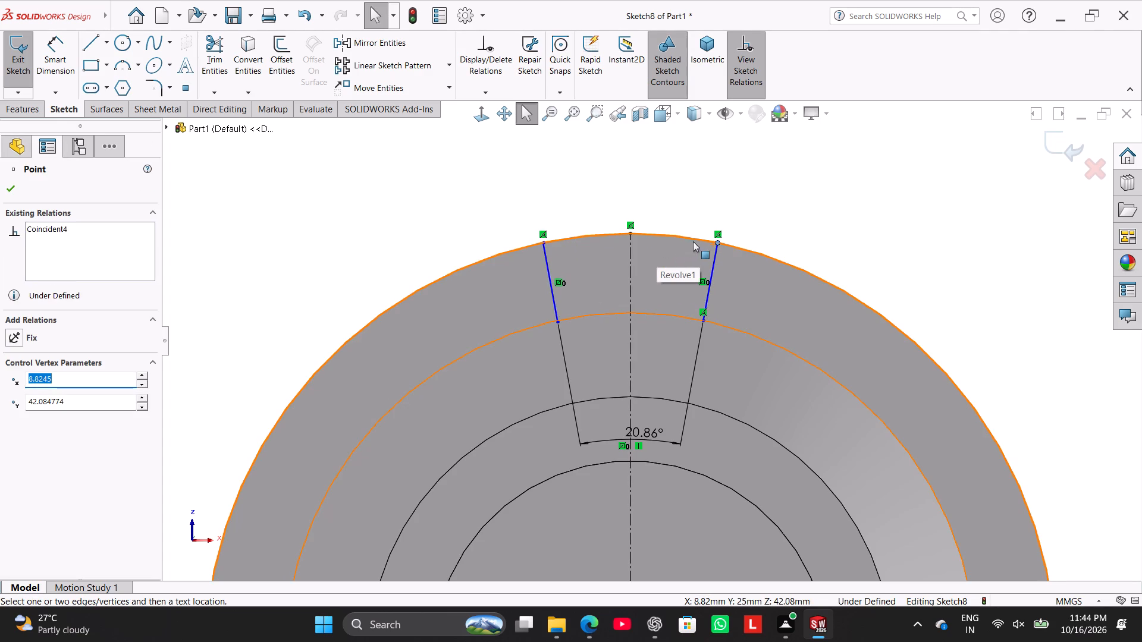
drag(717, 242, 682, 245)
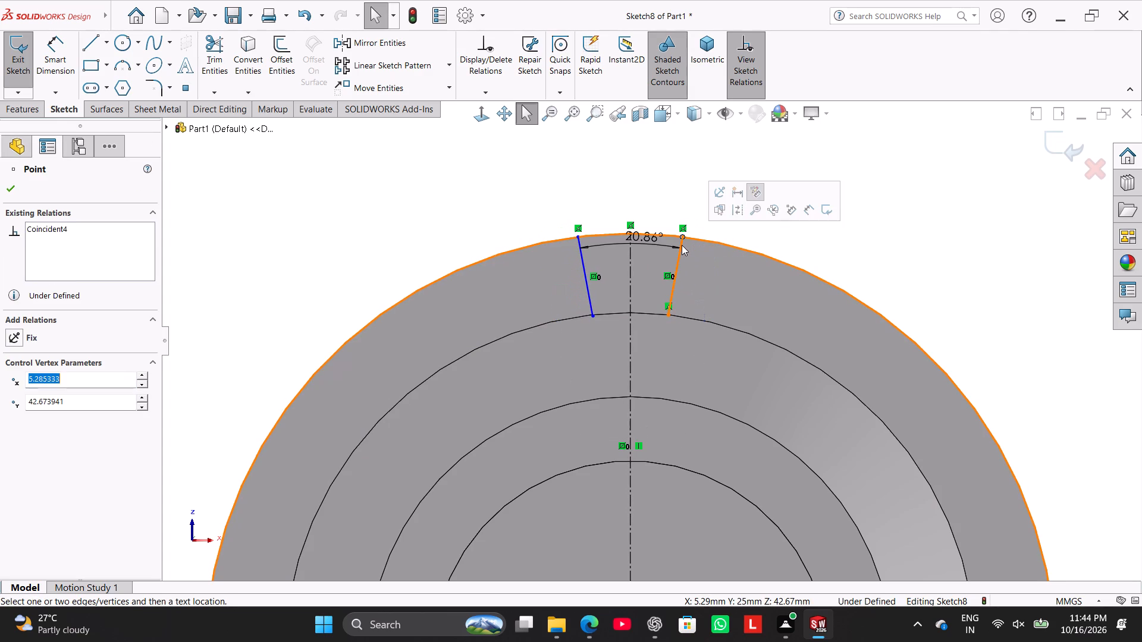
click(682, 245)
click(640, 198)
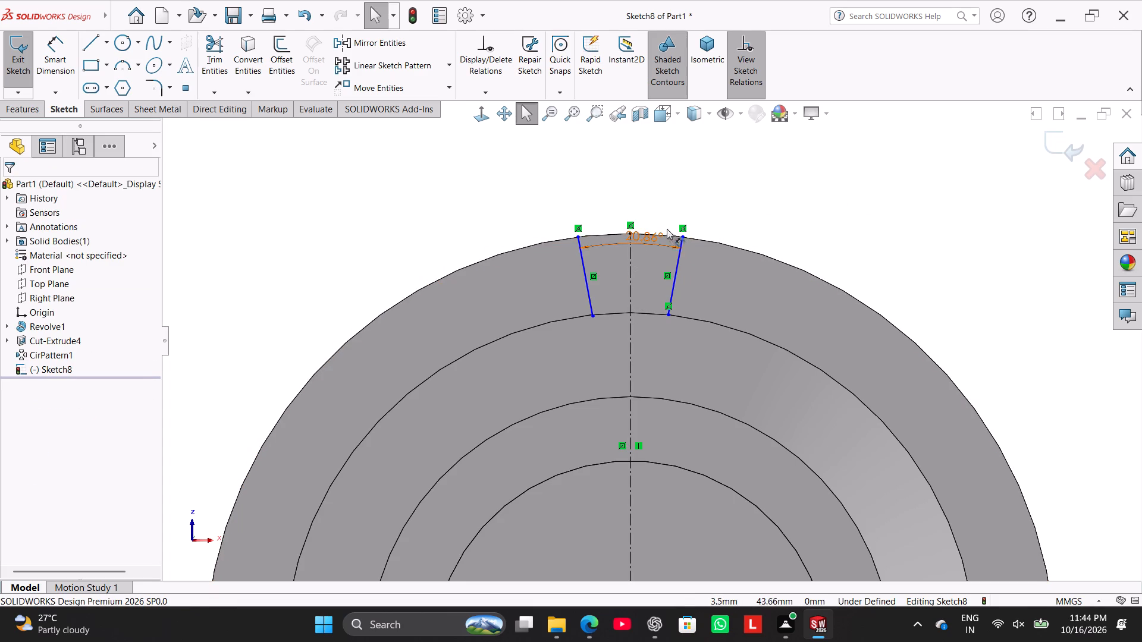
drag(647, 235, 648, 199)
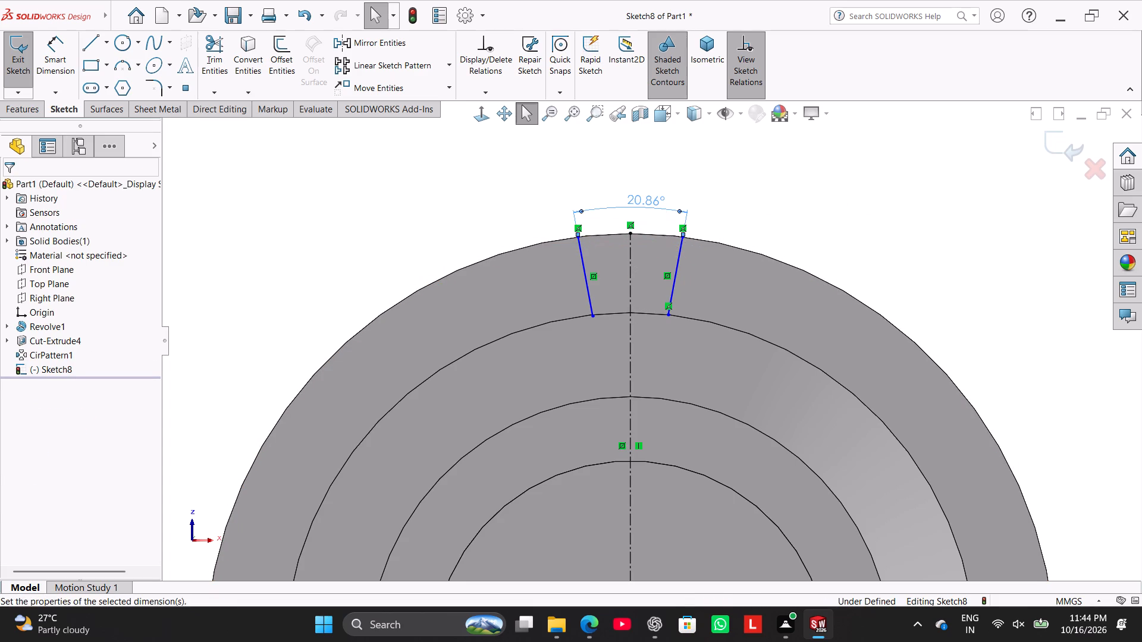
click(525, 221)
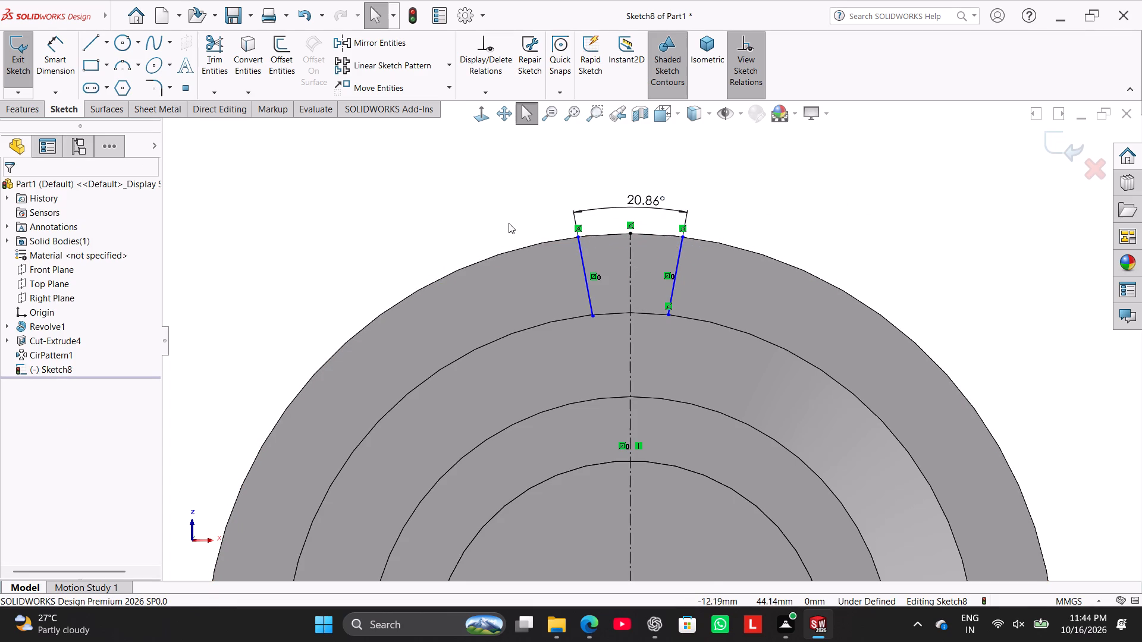
Convert the ring face's outer and inner circular edges into sketch circles.
click(263, 50)
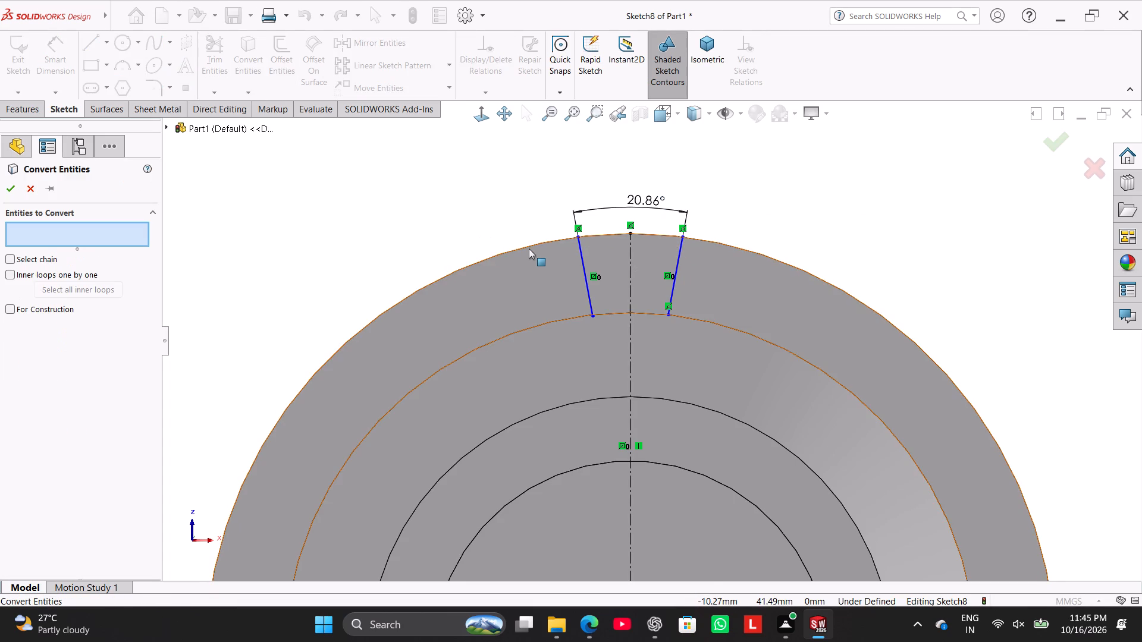
click(528, 246)
click(550, 323)
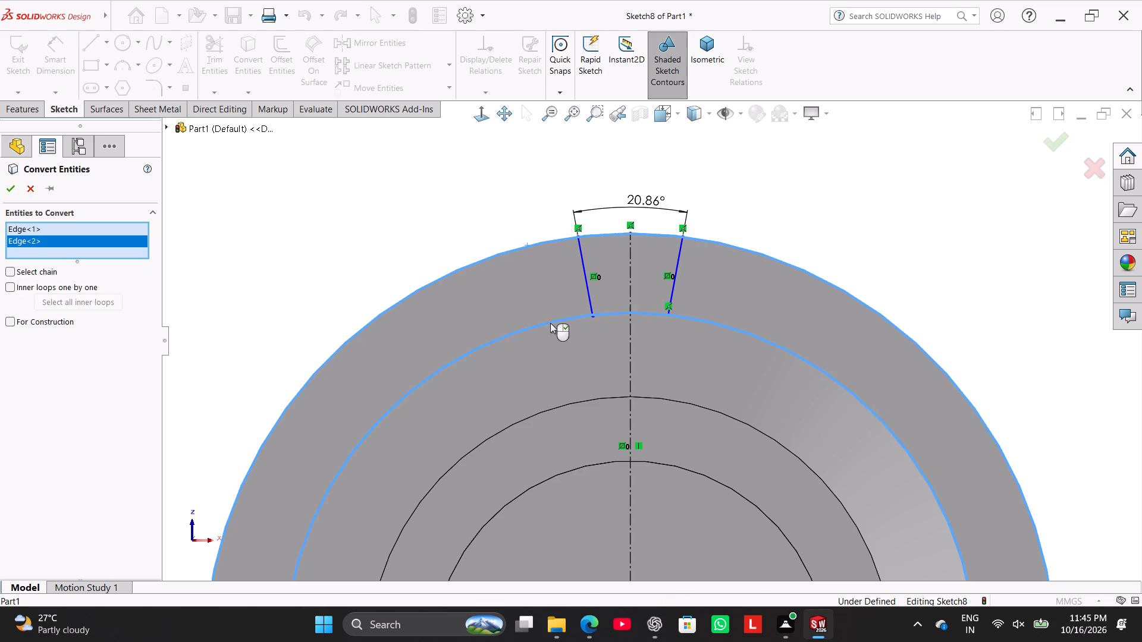
click(15, 188)
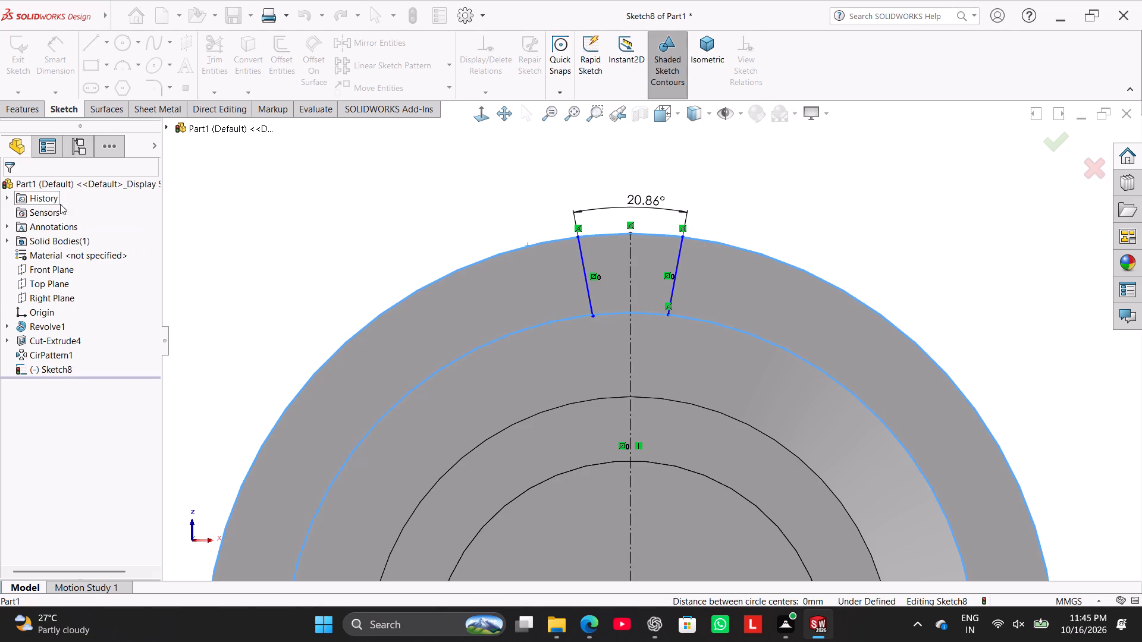
click(251, 193)
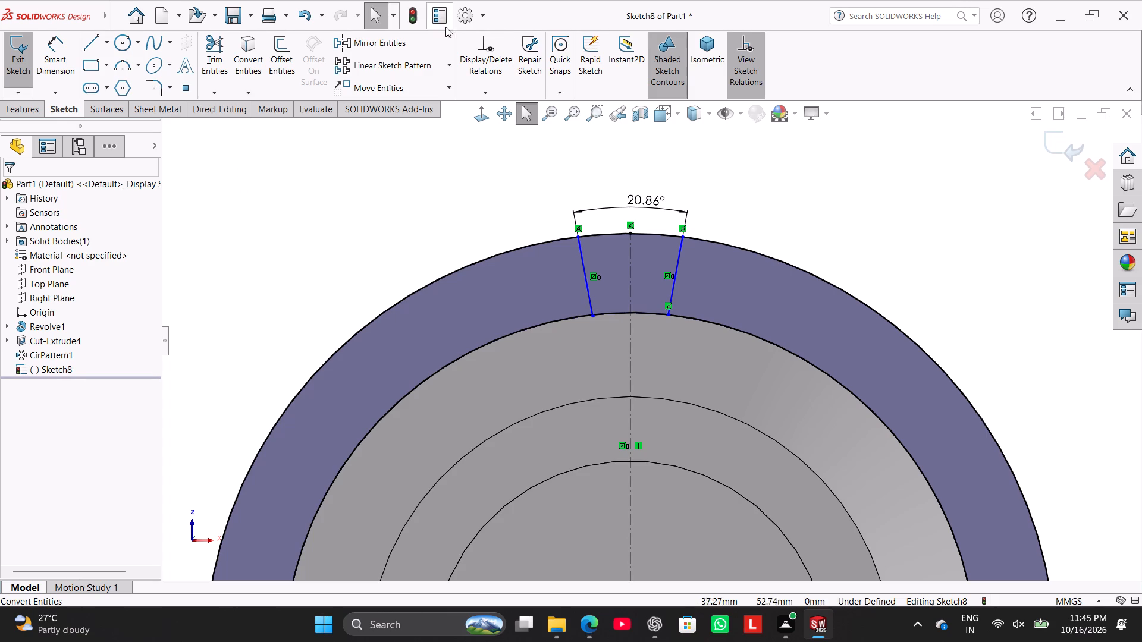
Attach the remaining free inner endpoint to the inner circle and adjust the slanted lines so their outer ends are about 11 mm apart.
click(591, 314)
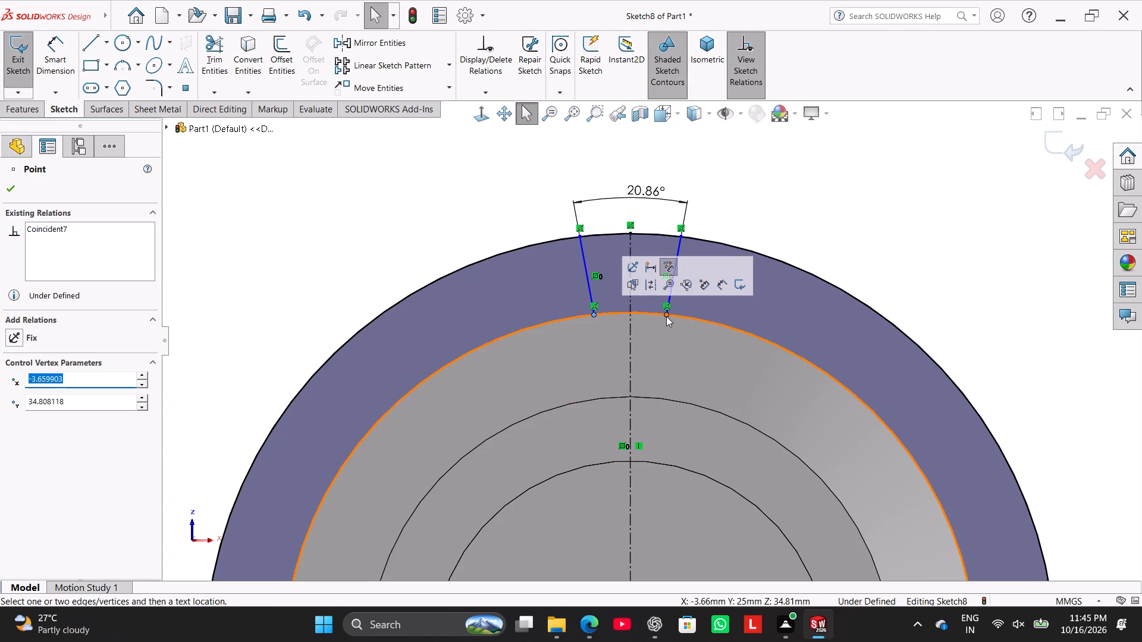
drag(666, 315, 673, 292)
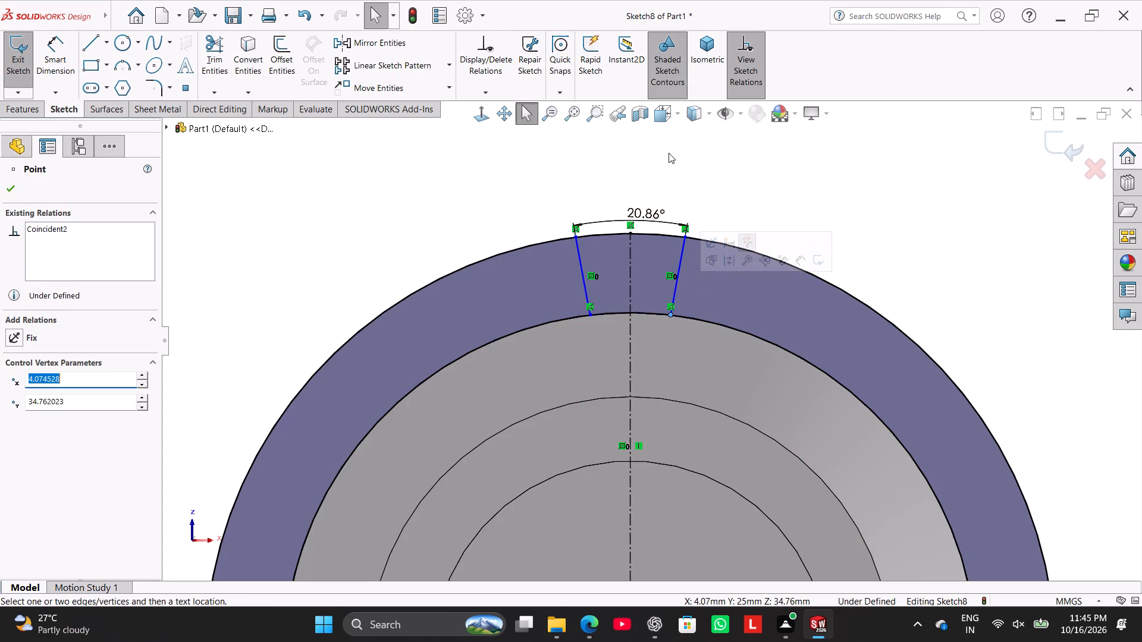
click(669, 156)
drag(672, 314, 682, 287)
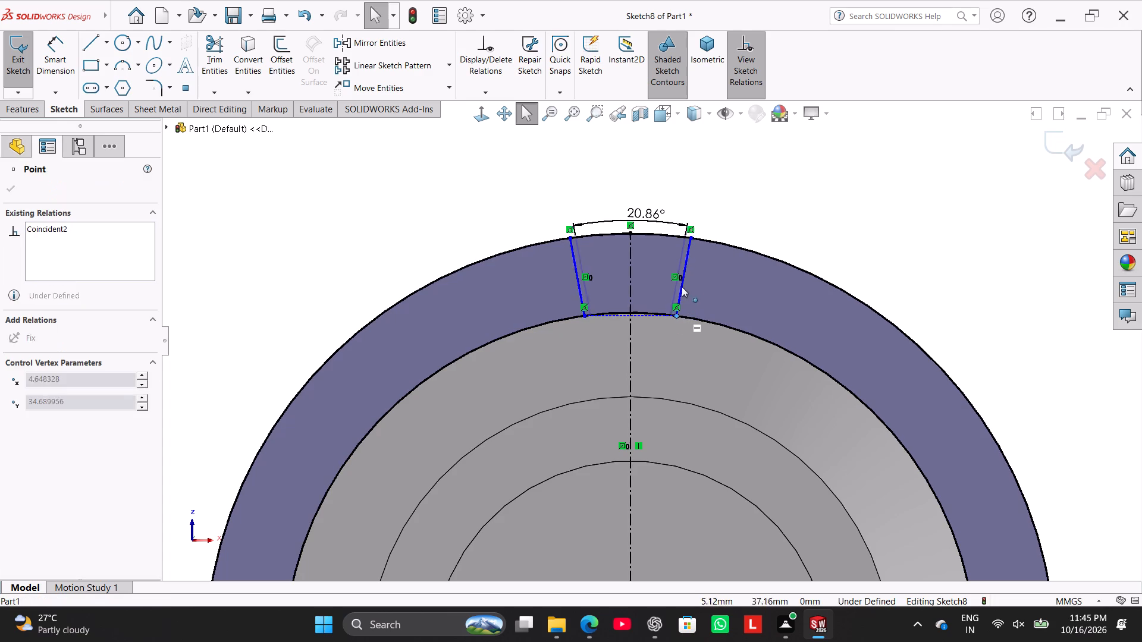
drag(682, 287, 684, 280)
click(672, 189)
drag(693, 240, 694, 250)
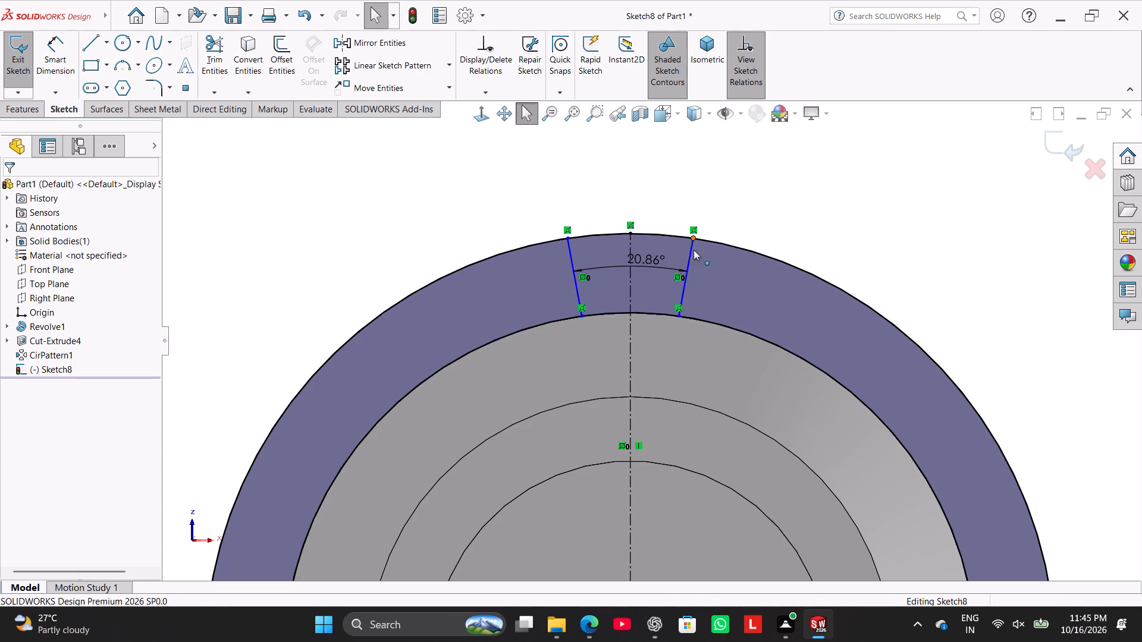
drag(694, 250, 682, 260)
drag(628, 211, 630, 184)
click(534, 197)
click(683, 138)
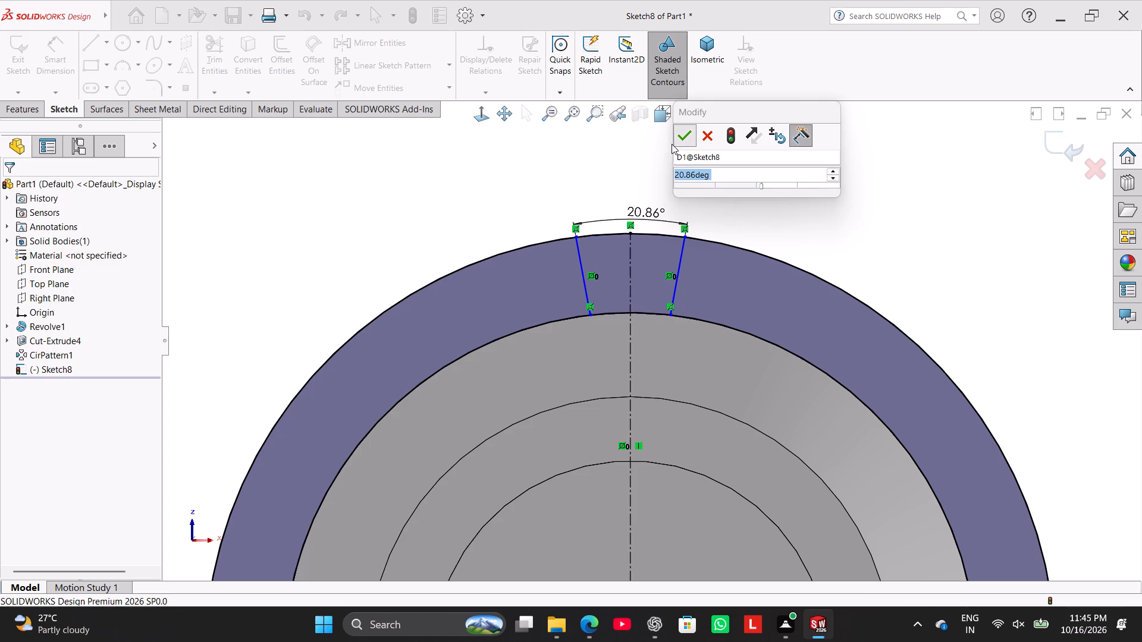
click(470, 202)
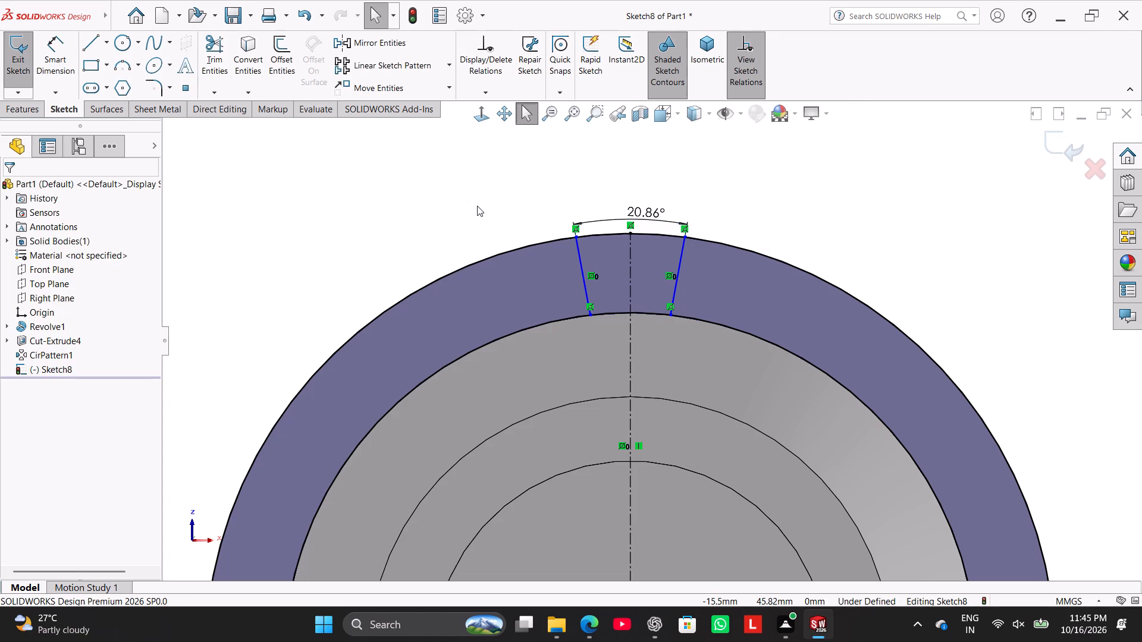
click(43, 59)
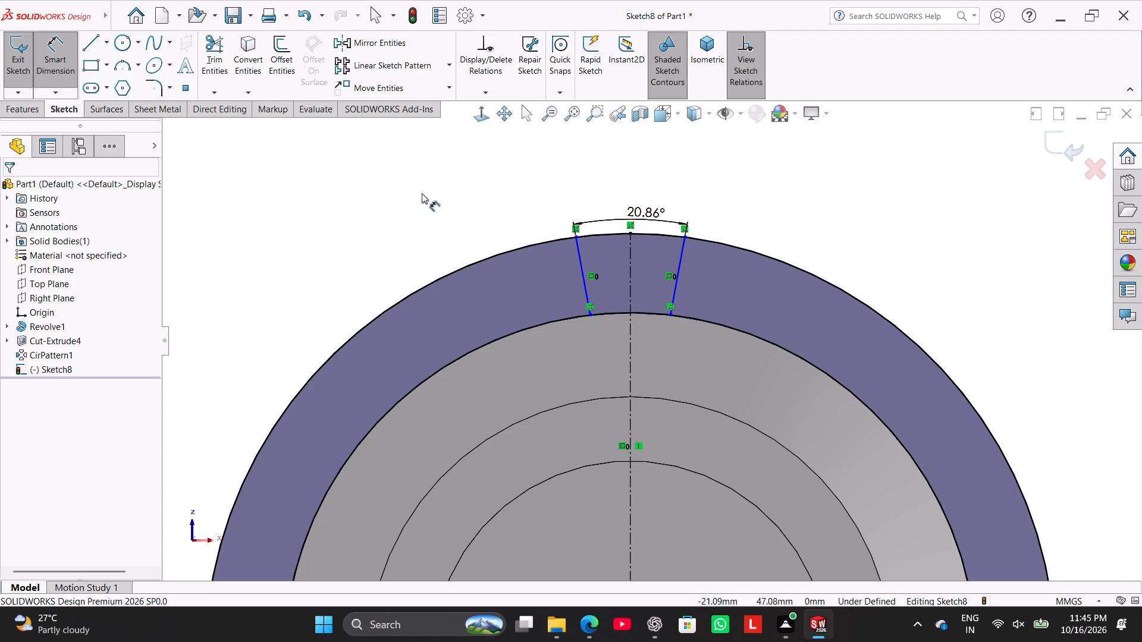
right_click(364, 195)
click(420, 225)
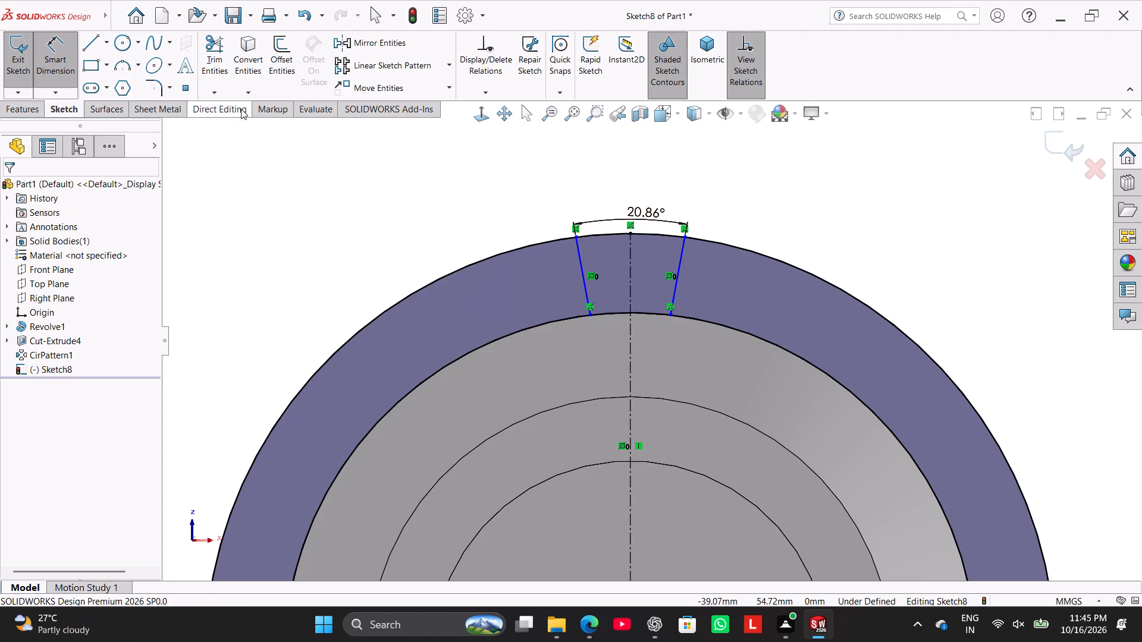
Trim away both converted circles outside the slanted lines, leaving a closed wedge across the ring face.
click(222, 58)
drag(433, 219, 527, 344)
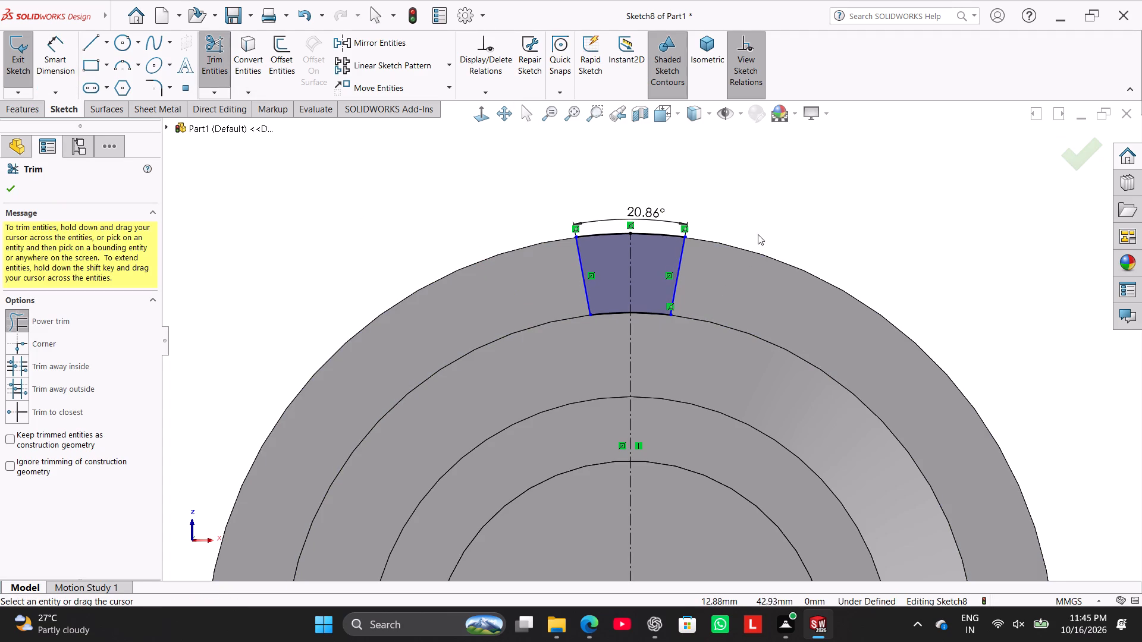
right_click(154, 203)
click(484, 184)
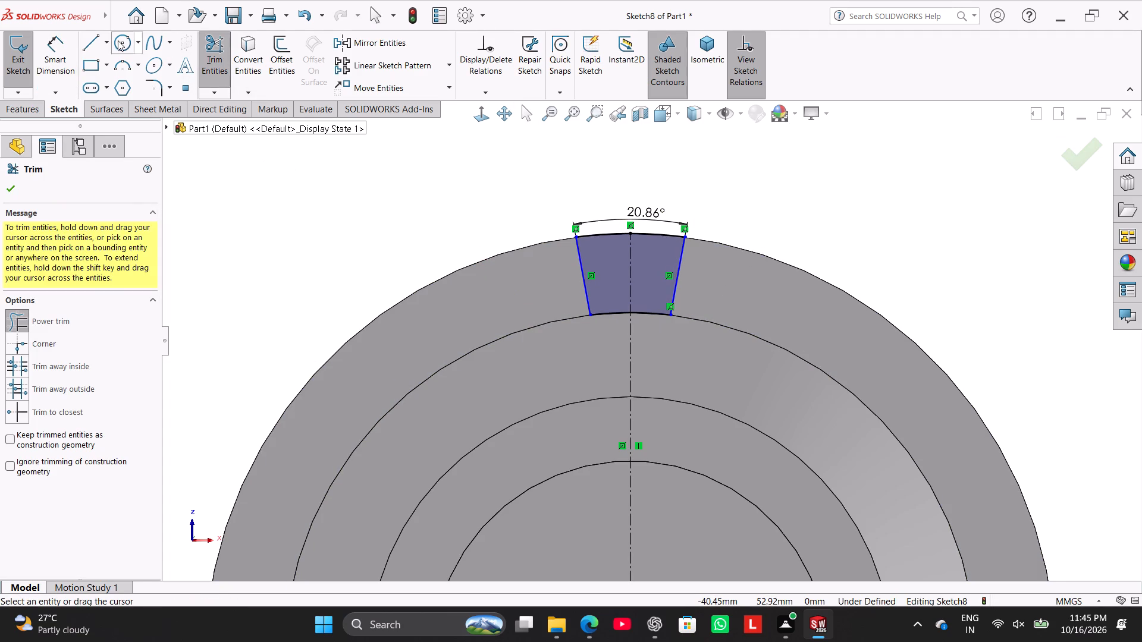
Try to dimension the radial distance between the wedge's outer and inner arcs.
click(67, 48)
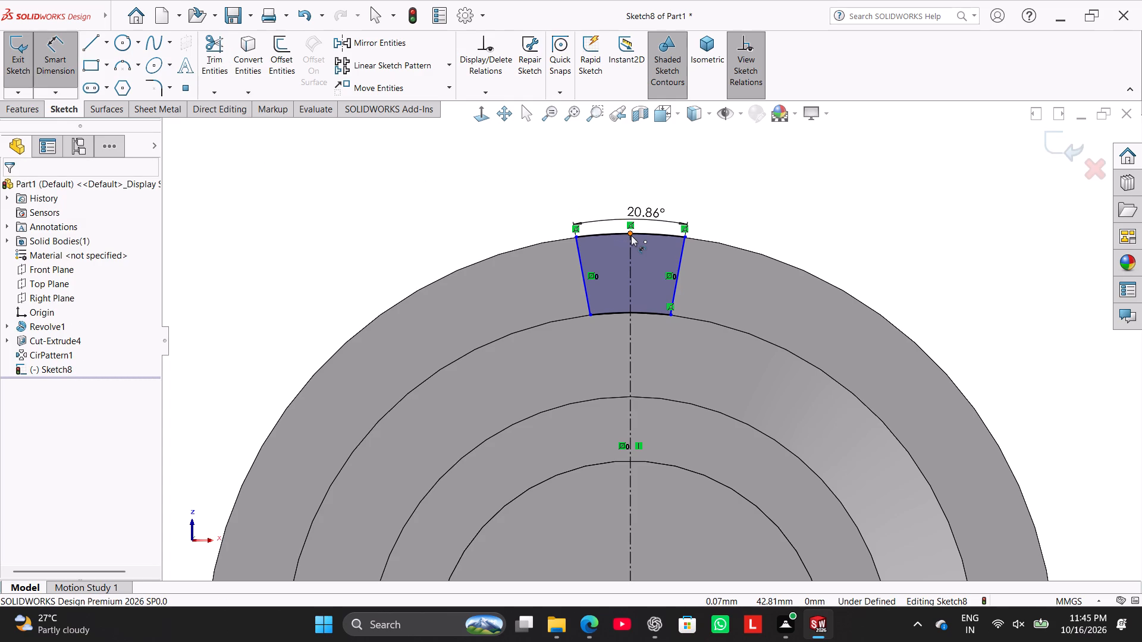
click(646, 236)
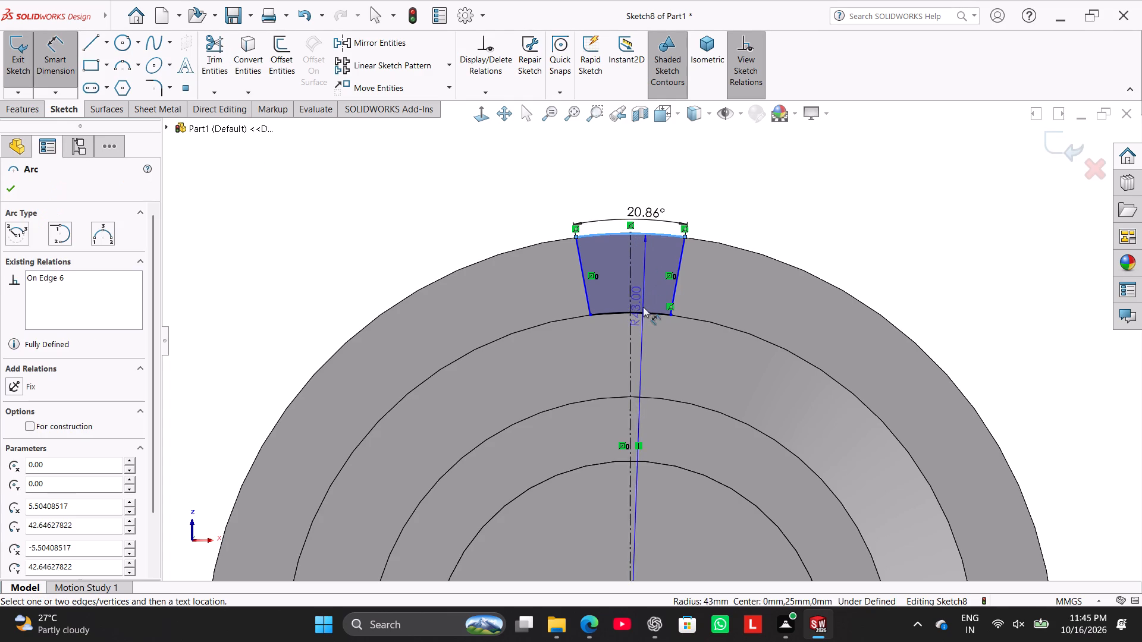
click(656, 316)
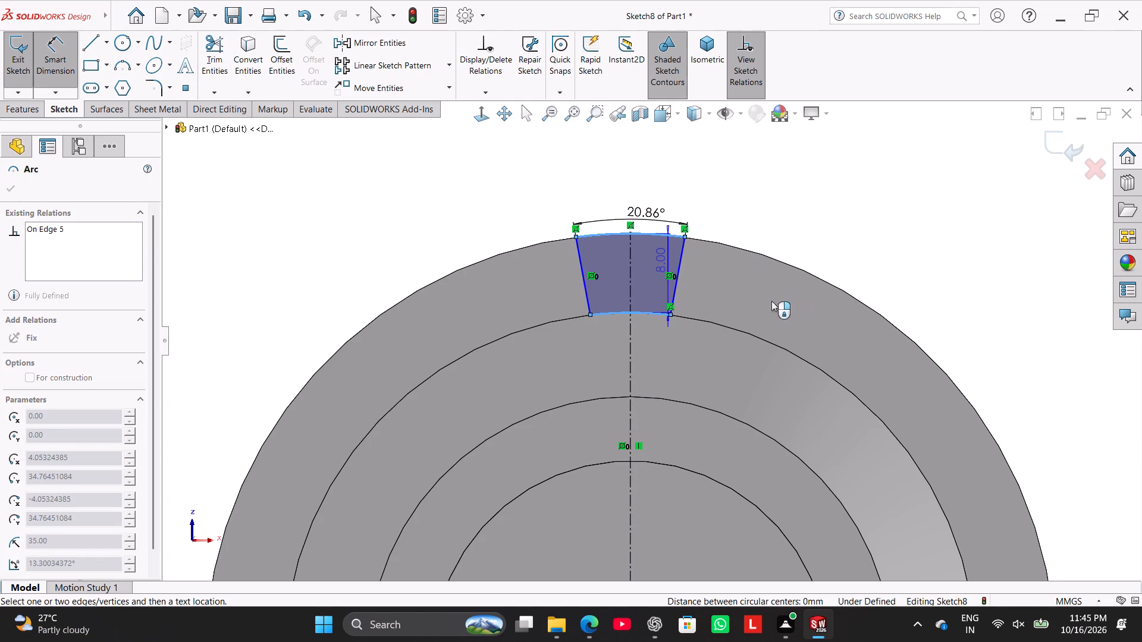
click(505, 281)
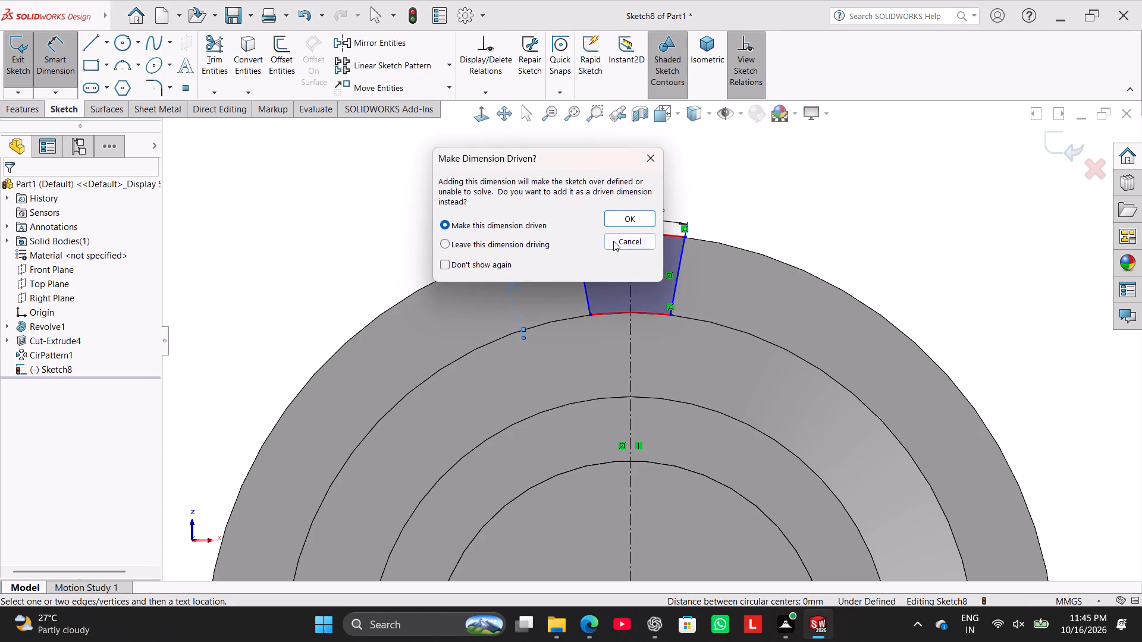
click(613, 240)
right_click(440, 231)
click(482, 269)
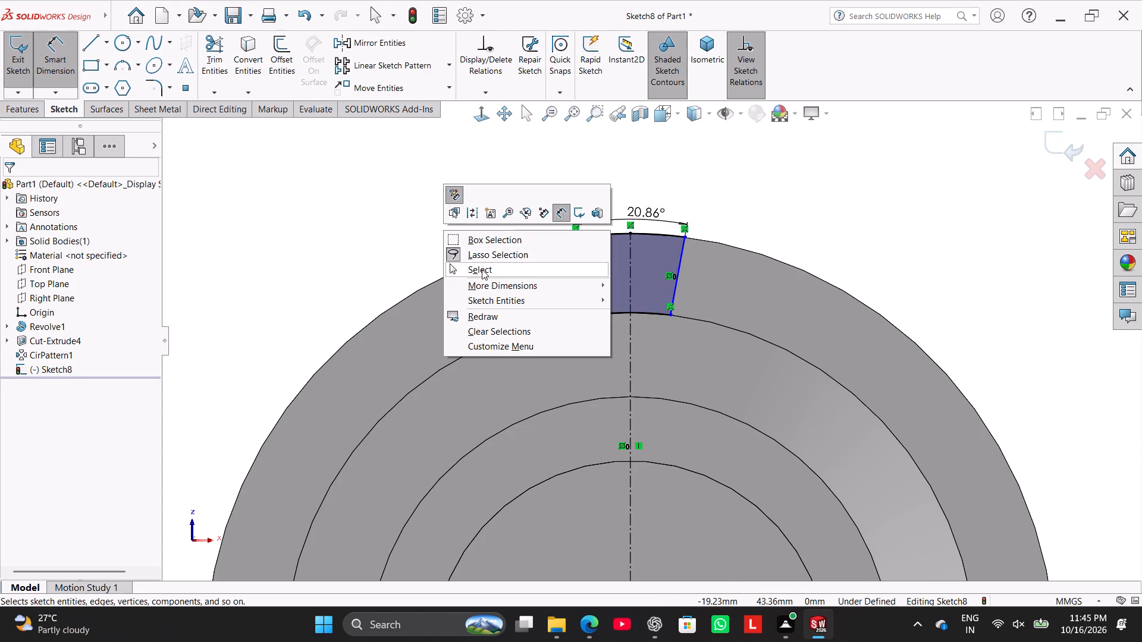
Move the 20.86° angle dimension farther outside the part's outer edge.
drag(632, 216, 647, 180)
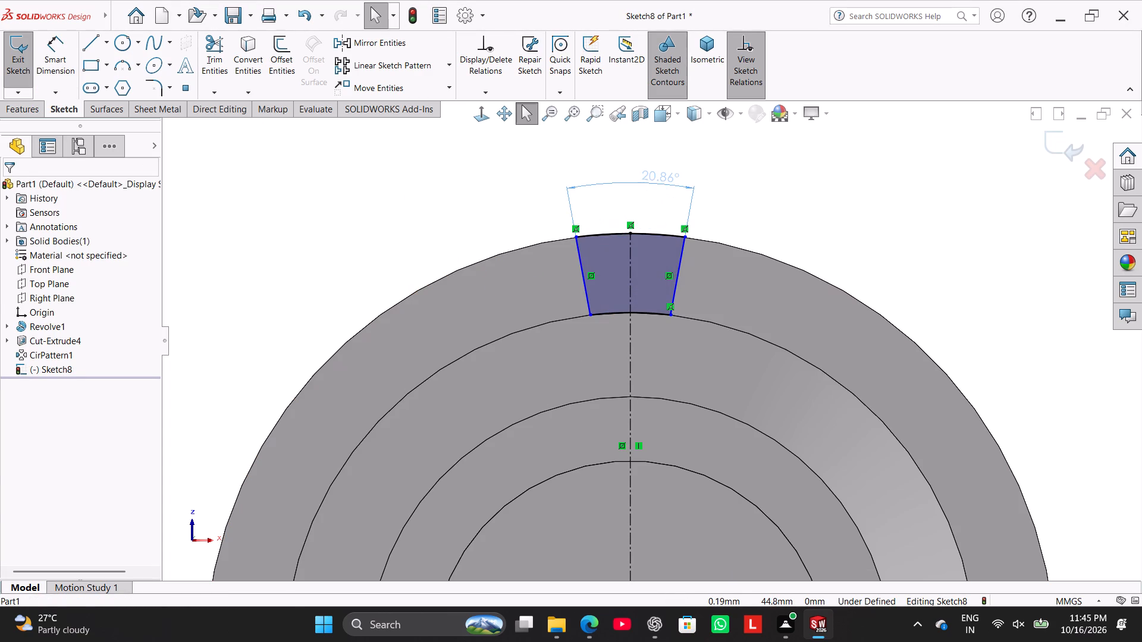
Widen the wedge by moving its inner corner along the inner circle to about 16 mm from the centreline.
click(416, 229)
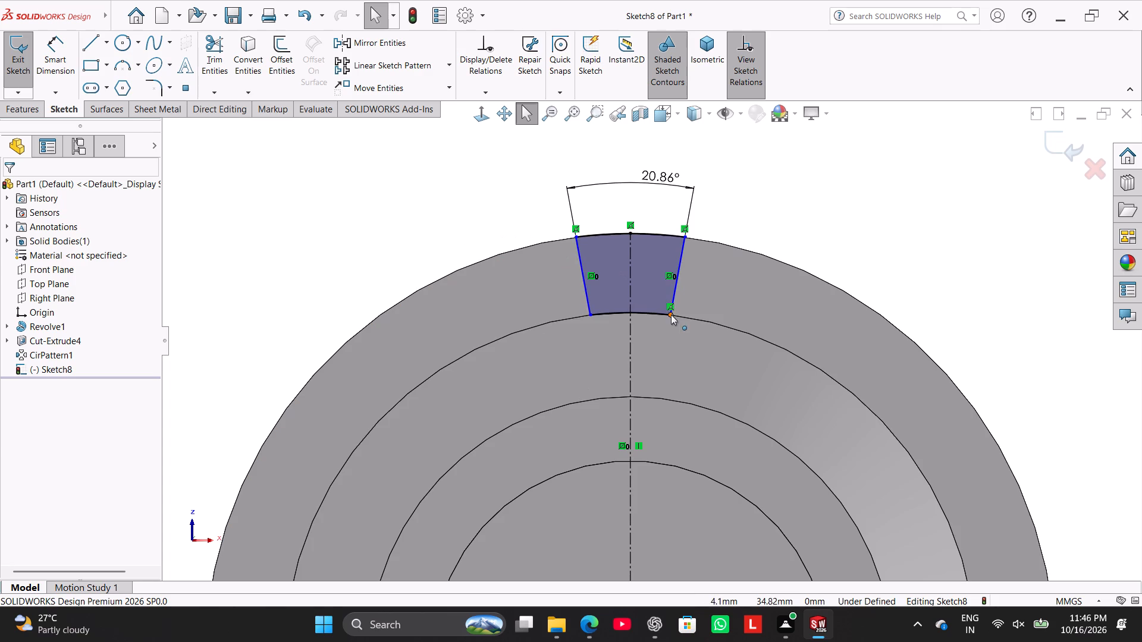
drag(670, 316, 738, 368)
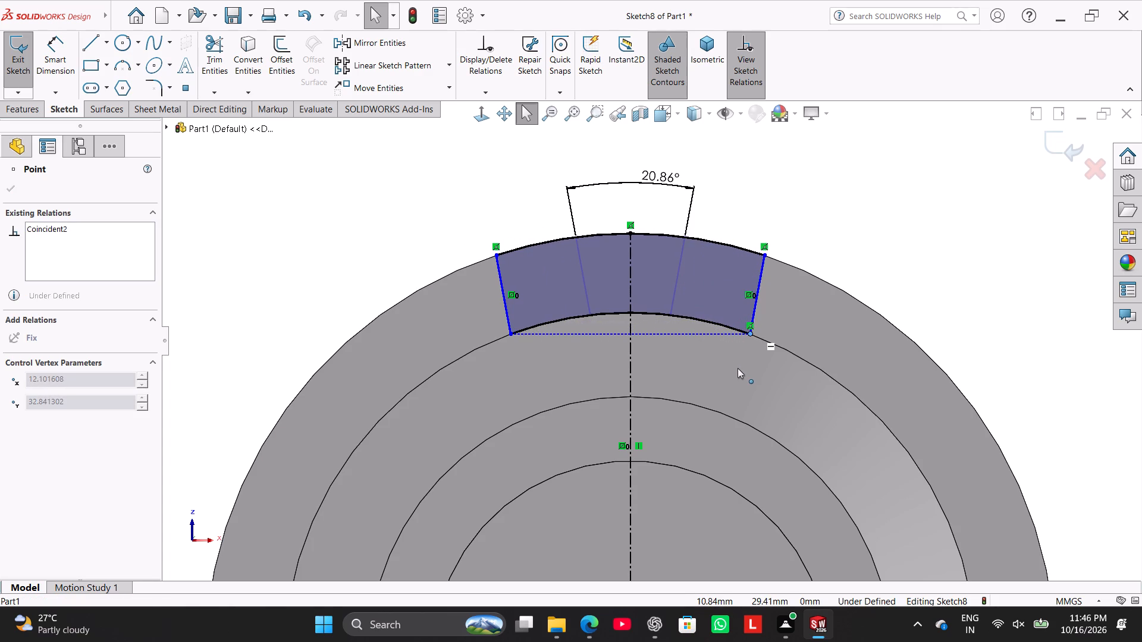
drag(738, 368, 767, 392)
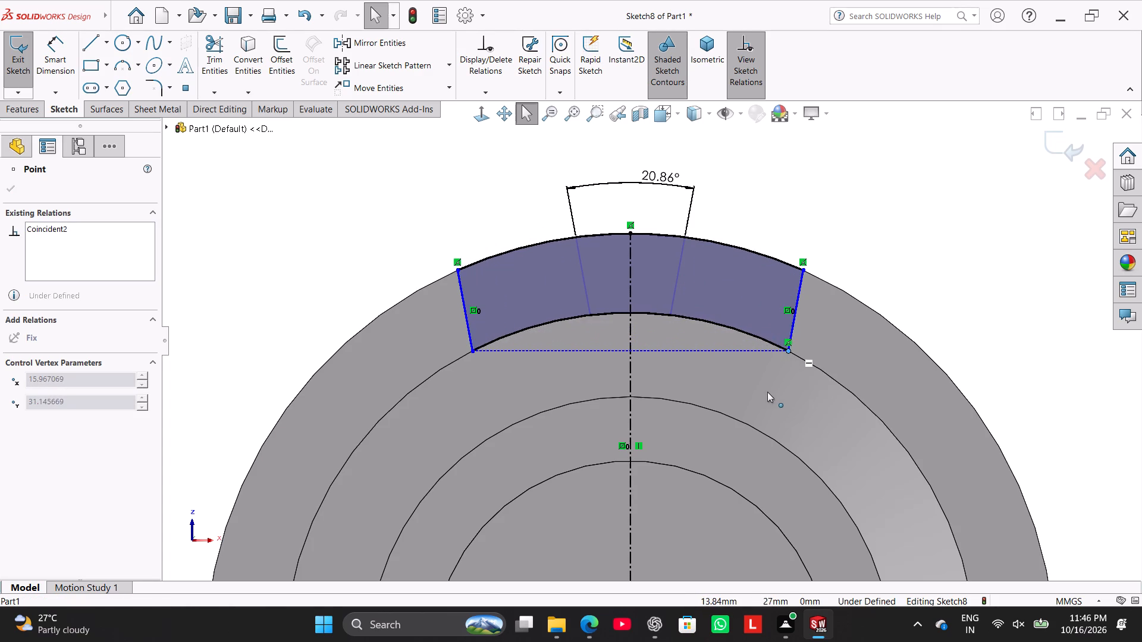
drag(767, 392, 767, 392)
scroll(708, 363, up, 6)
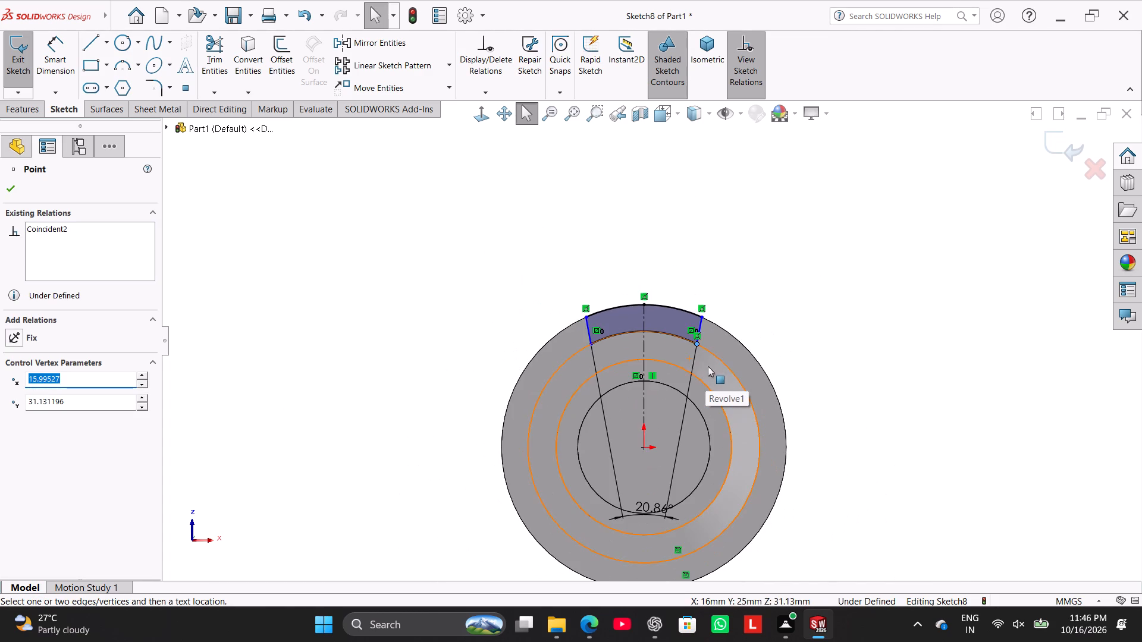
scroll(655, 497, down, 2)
Delete the 20.86° angle dimension between the wedge's two slanted lines.
drag(646, 496, 666, 297)
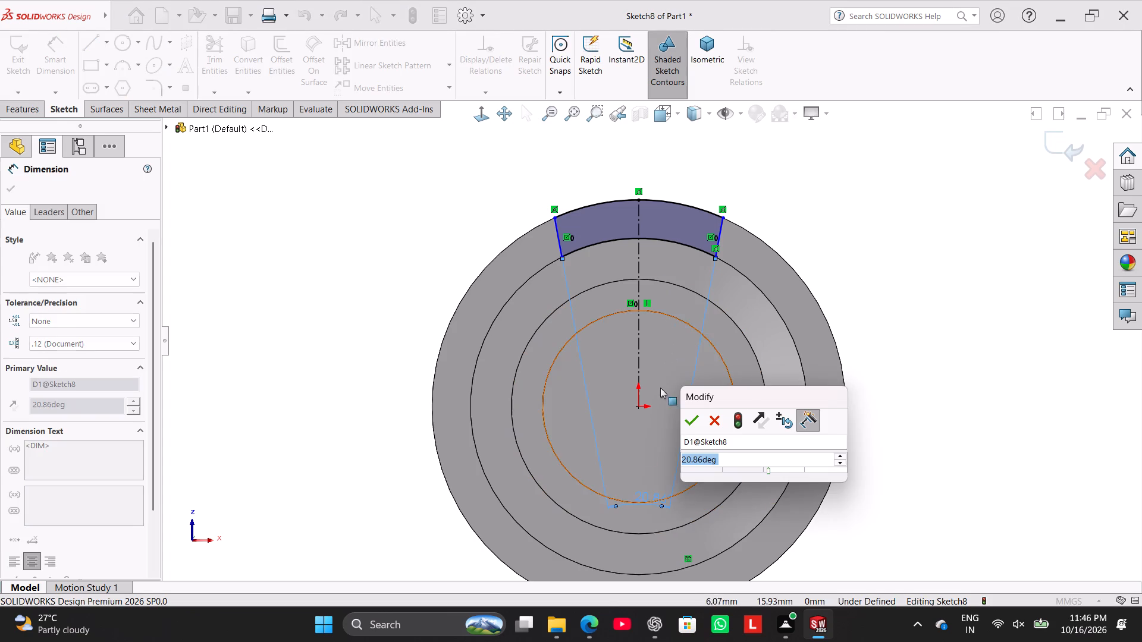
right_click(392, 489)
click(265, 457)
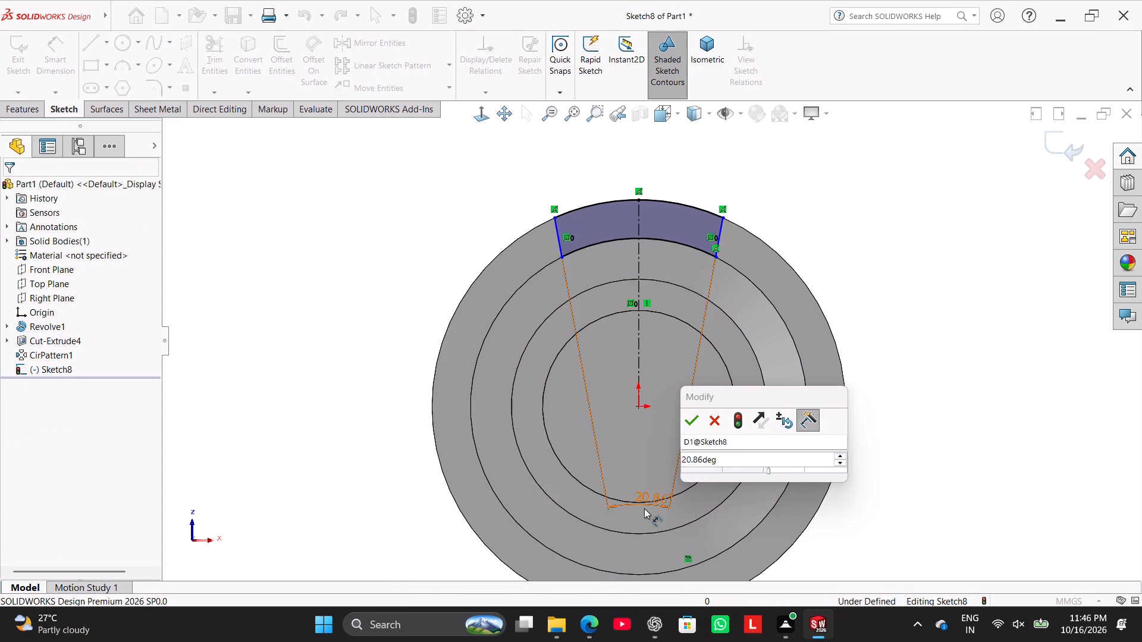
right_click(652, 495)
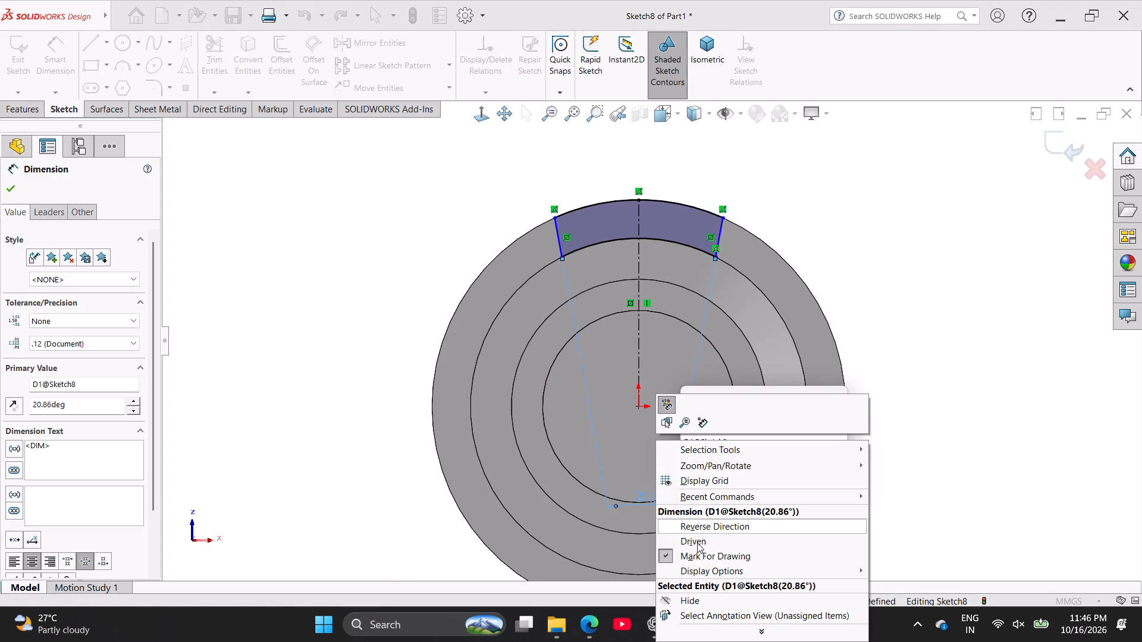
click(338, 422)
click(694, 426)
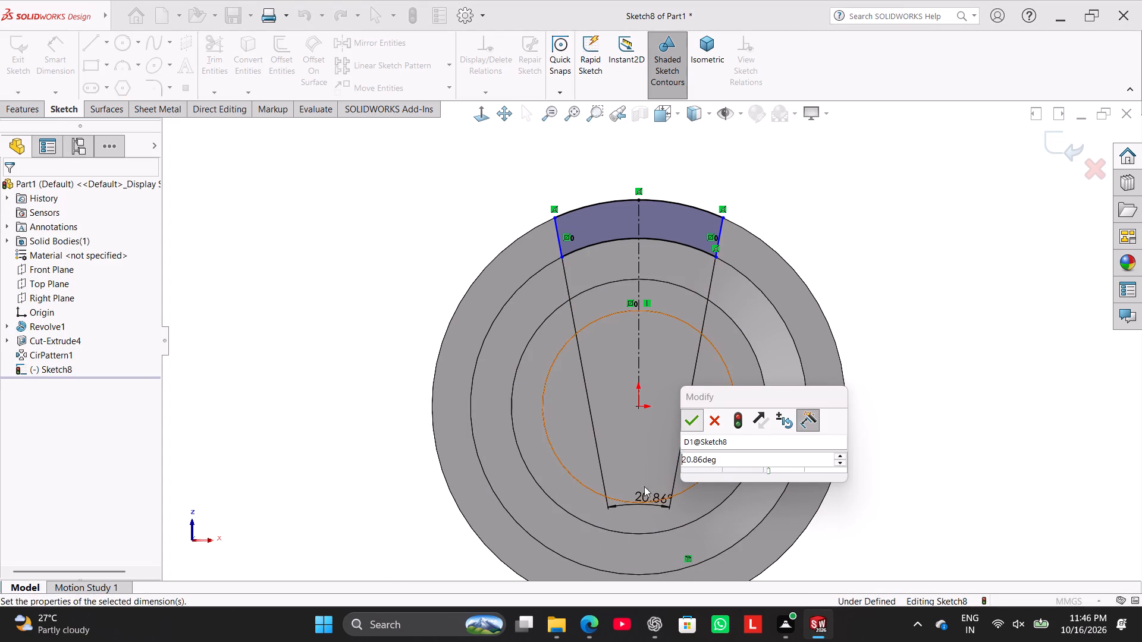
right_click(644, 493)
click(686, 469)
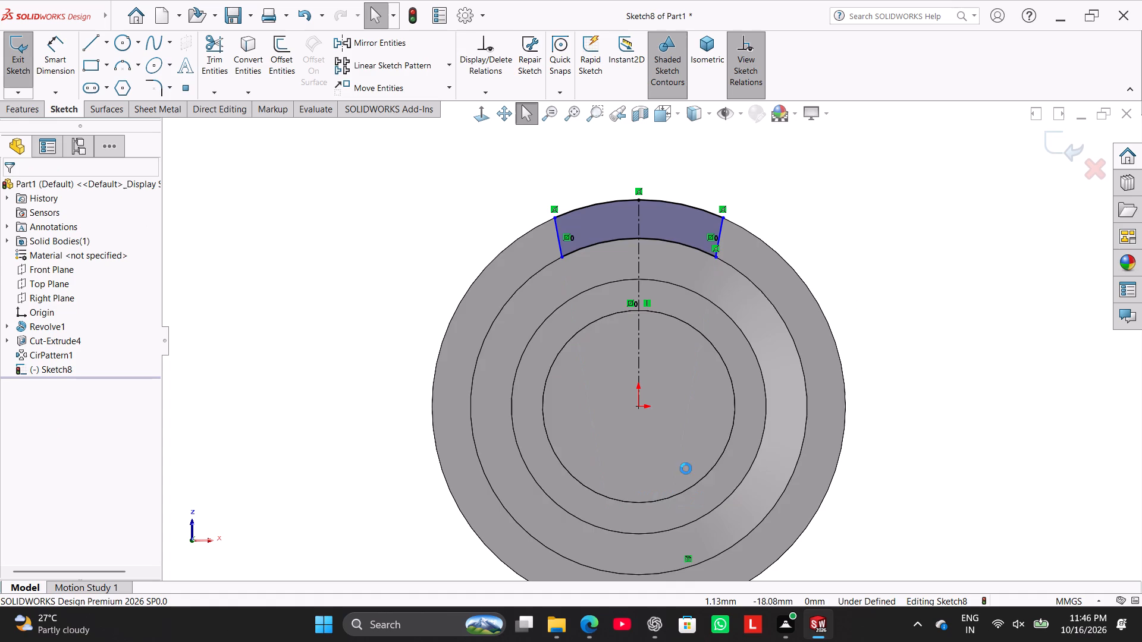
Dimension the 20.86° angle between the wedge's slanted lines, placing the dimension just outside the part's outer edge.
click(244, 193)
click(71, 66)
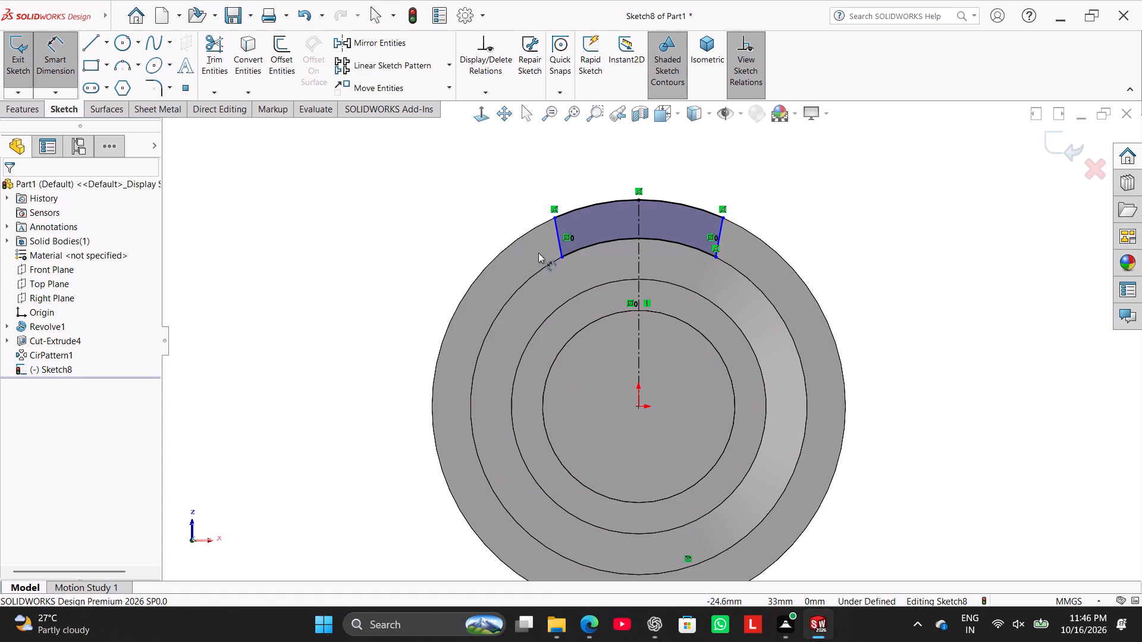
right_click(393, 202)
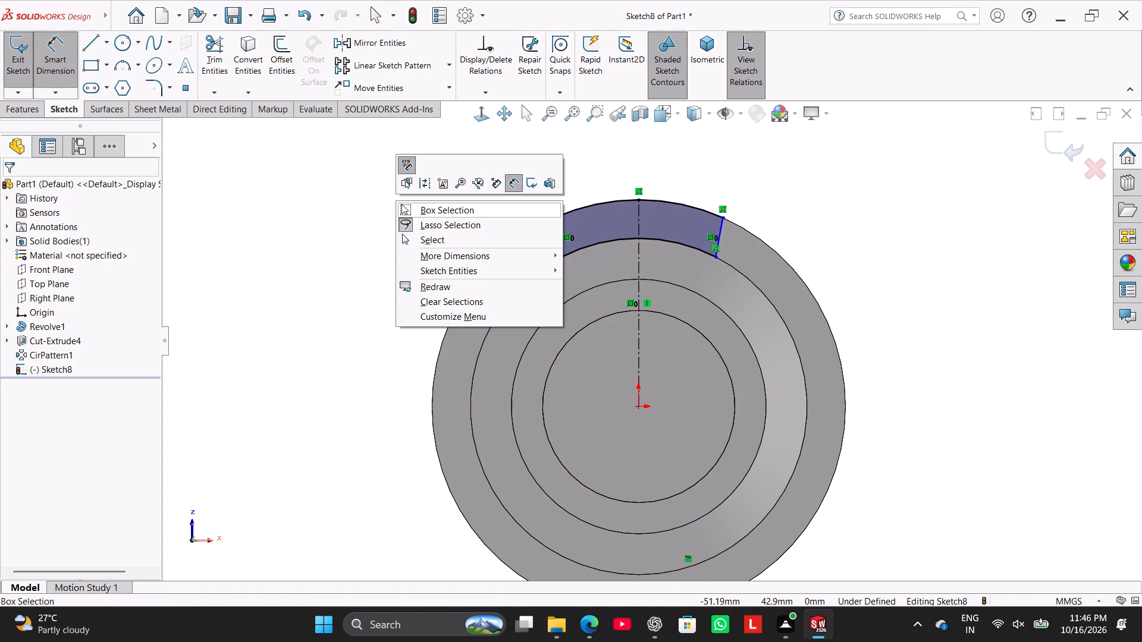
click(437, 237)
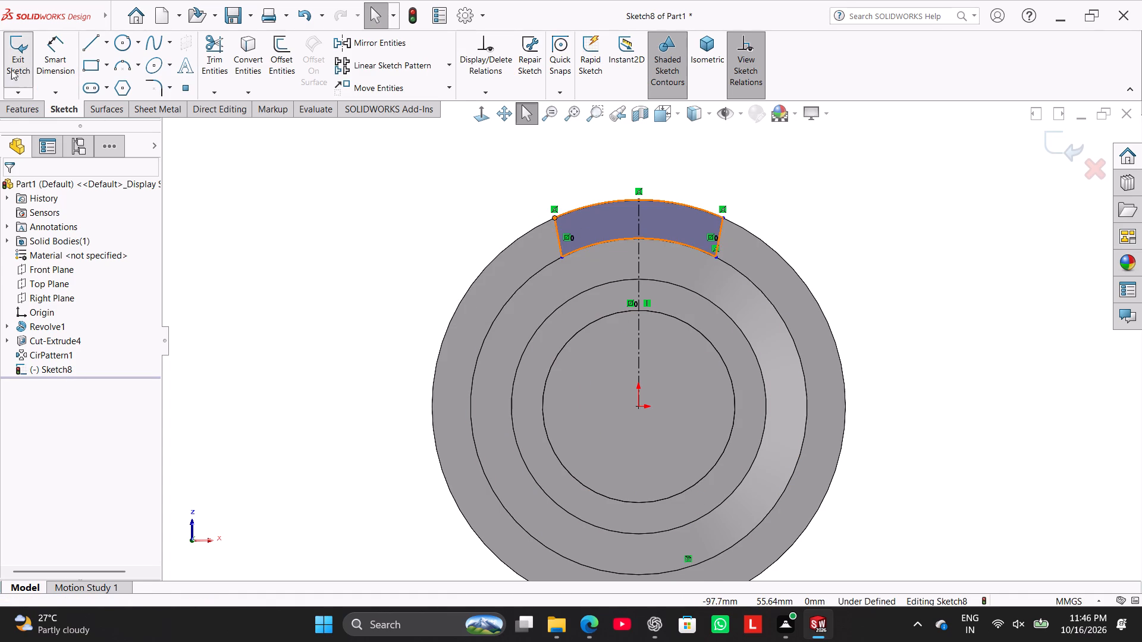
click(50, 67)
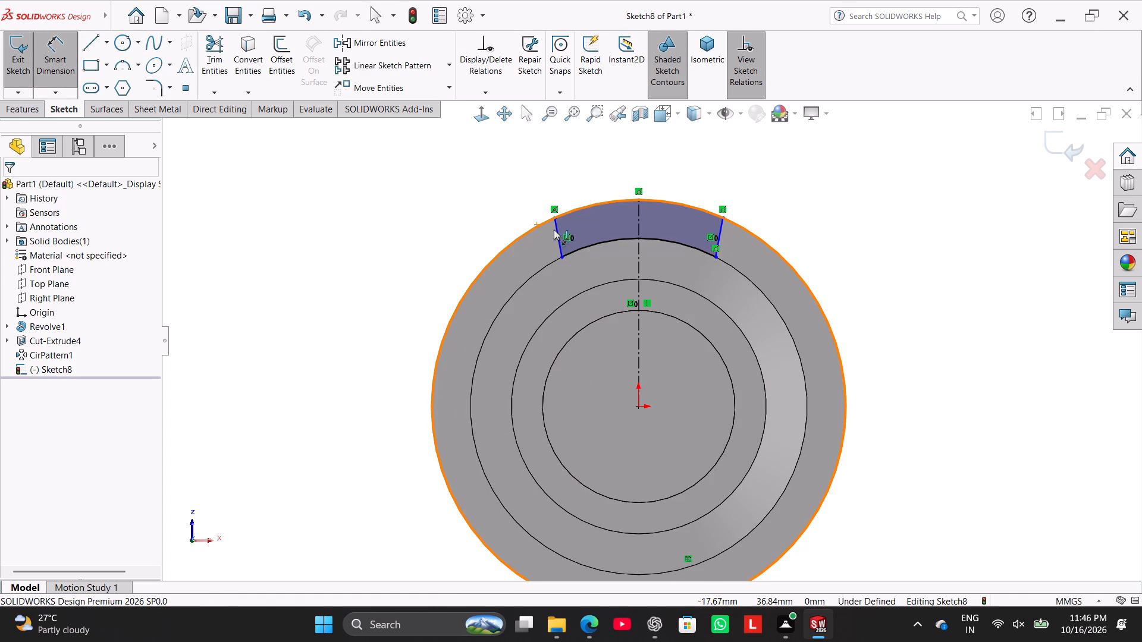
click(554, 229)
click(720, 236)
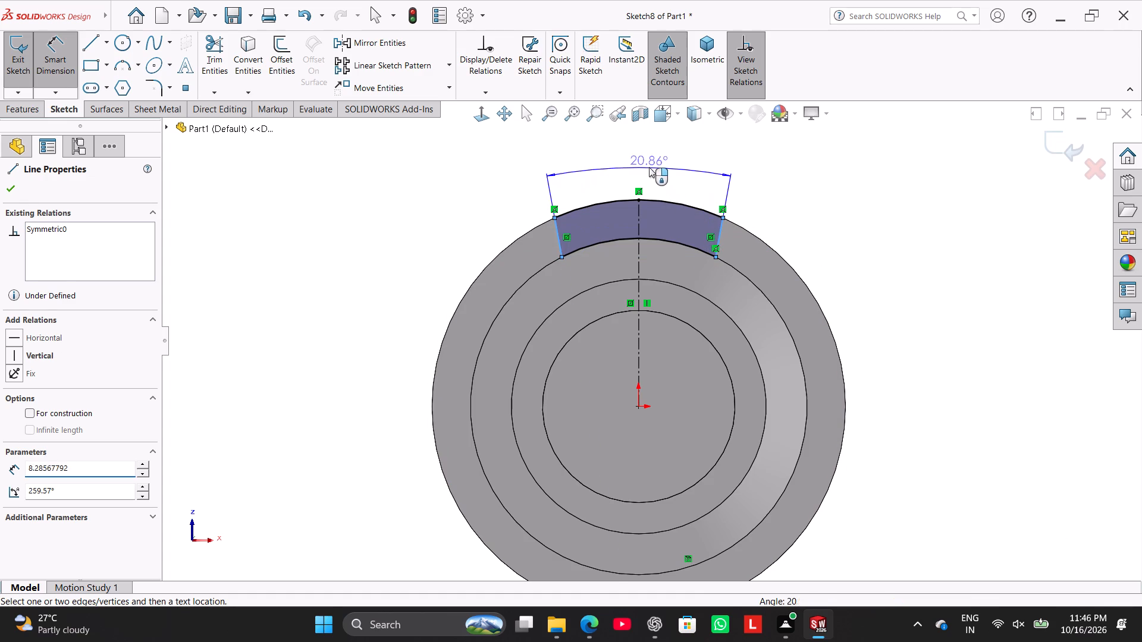
click(649, 168)
click(684, 204)
right_click(391, 199)
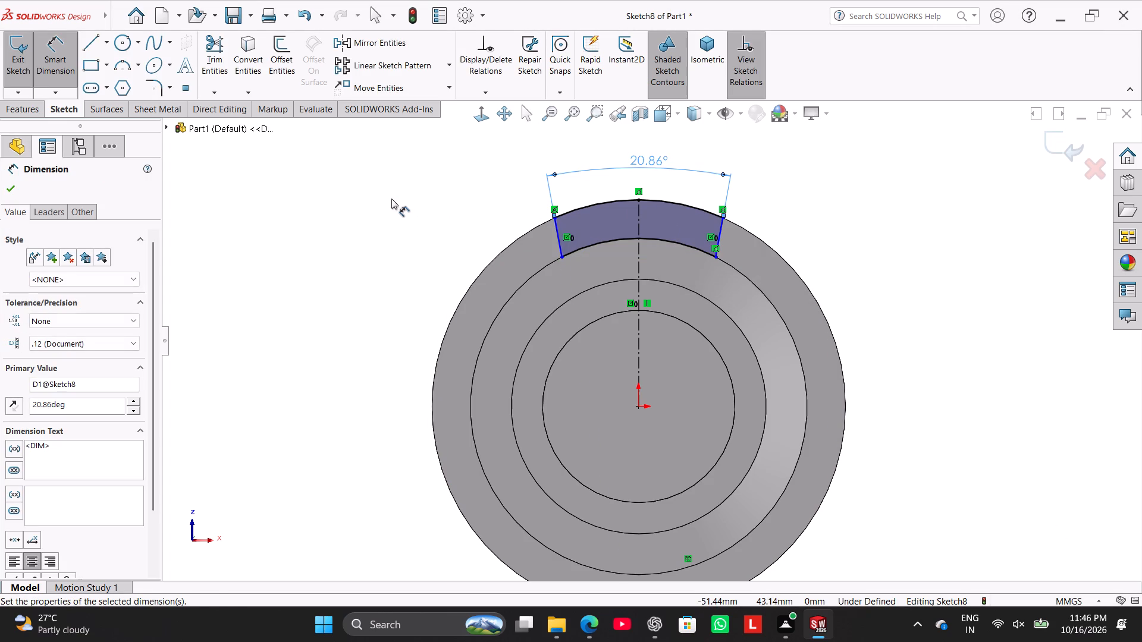
click(430, 235)
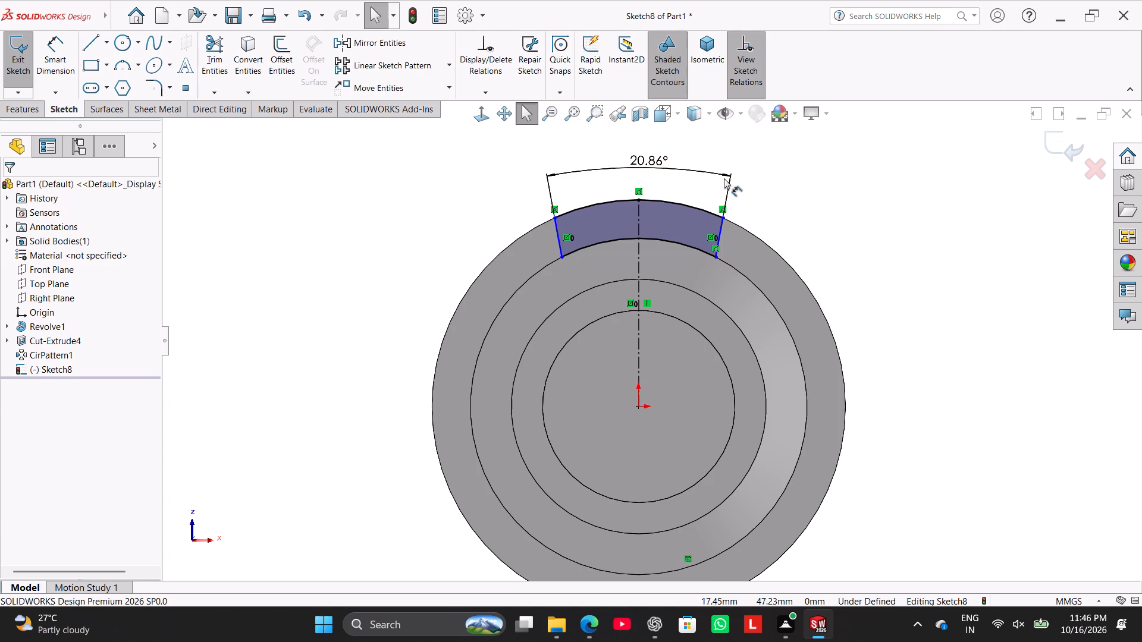
Move the wedge's slanted sides outward and back in, leaving it about 26 mm wide at the outer arc.
drag(724, 178, 737, 179)
click(808, 180)
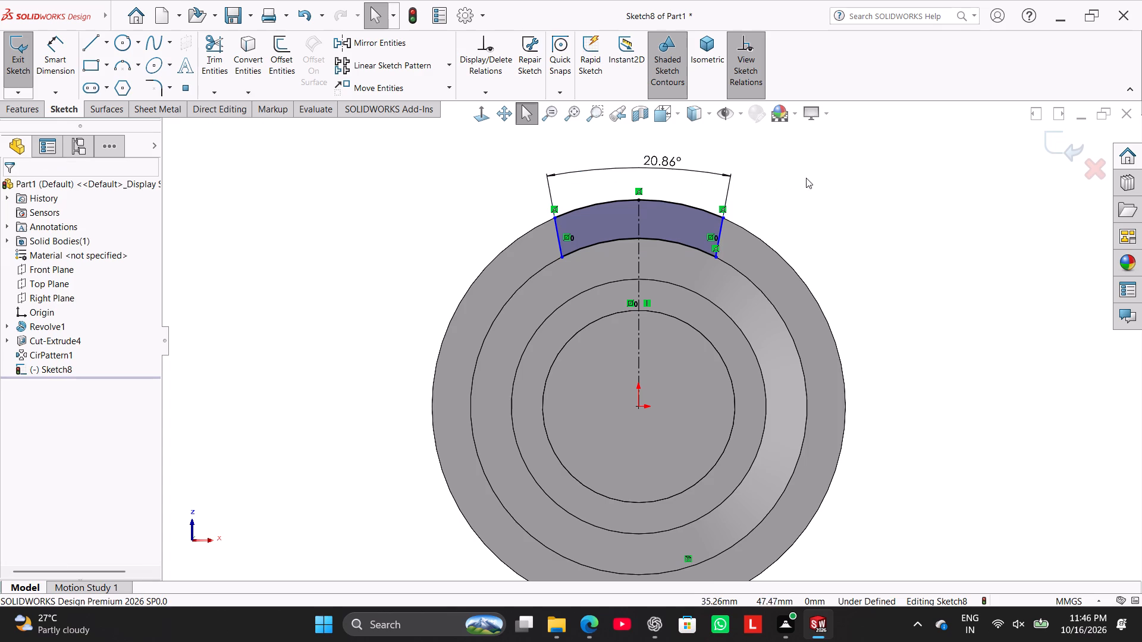
drag(722, 231, 819, 300)
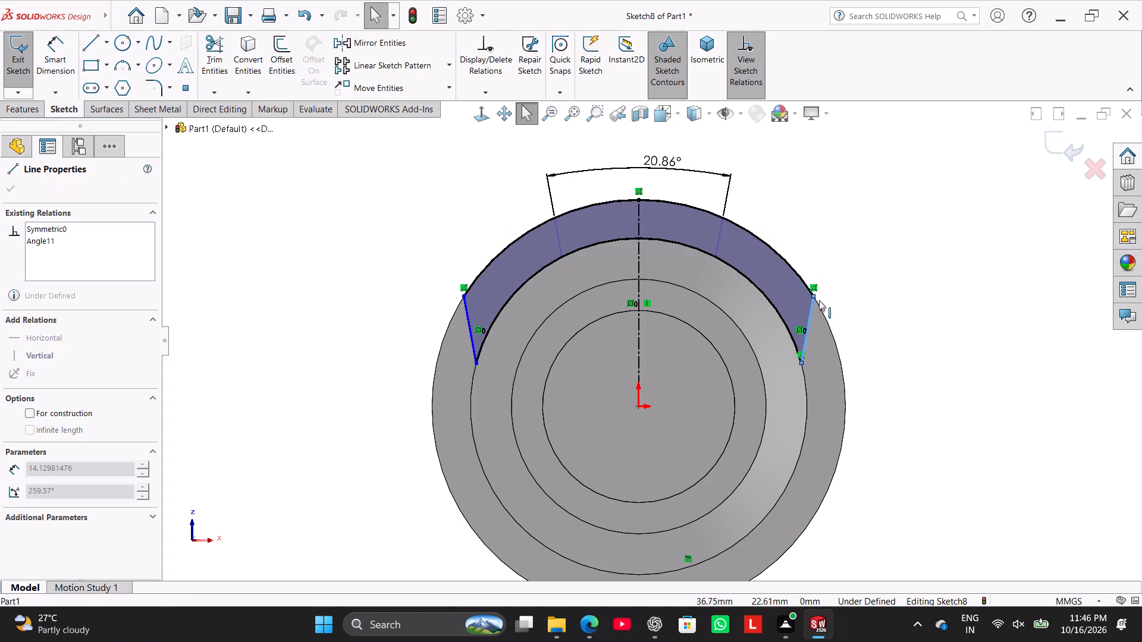
drag(819, 300, 824, 309)
scroll(818, 263, up, 2)
scroll(811, 270, down, 1)
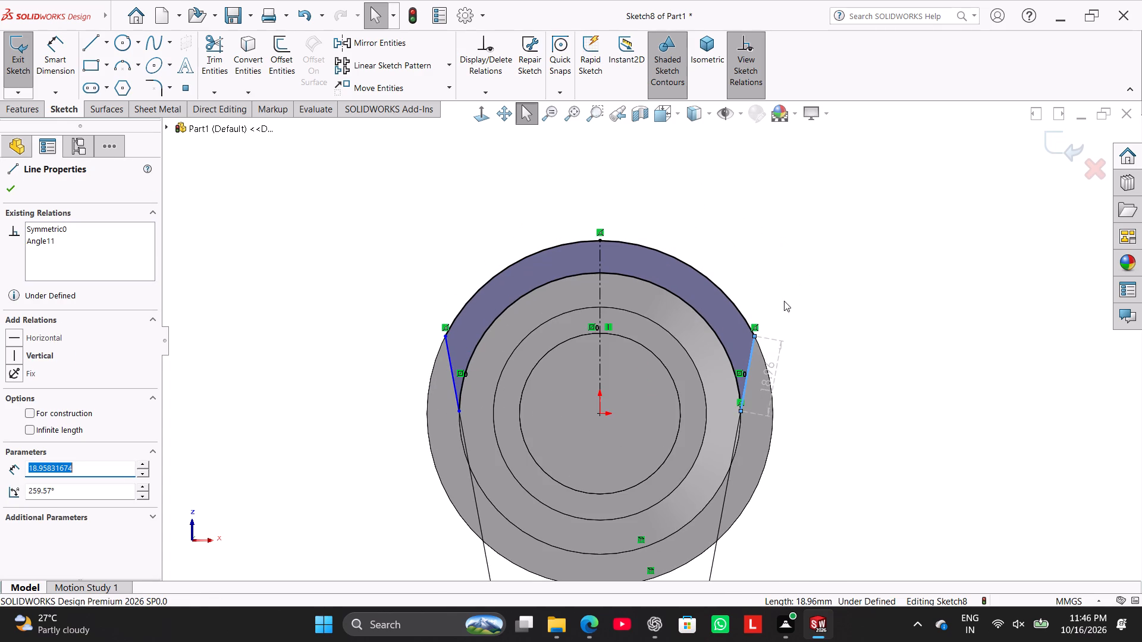
drag(755, 335, 659, 230)
click(587, 180)
scroll(608, 171, up, 1)
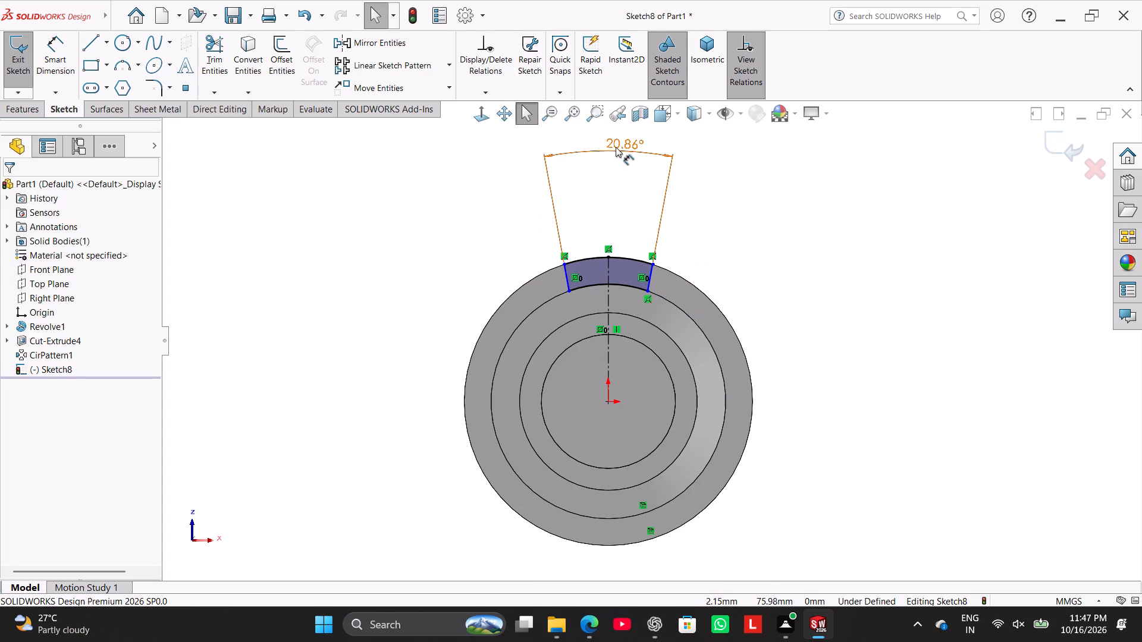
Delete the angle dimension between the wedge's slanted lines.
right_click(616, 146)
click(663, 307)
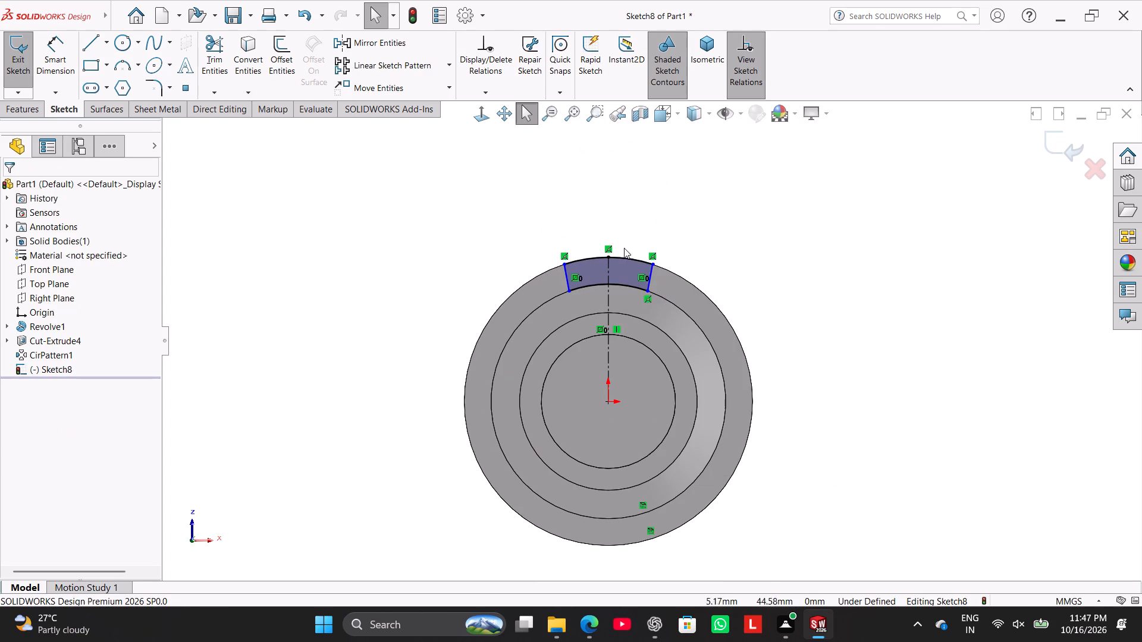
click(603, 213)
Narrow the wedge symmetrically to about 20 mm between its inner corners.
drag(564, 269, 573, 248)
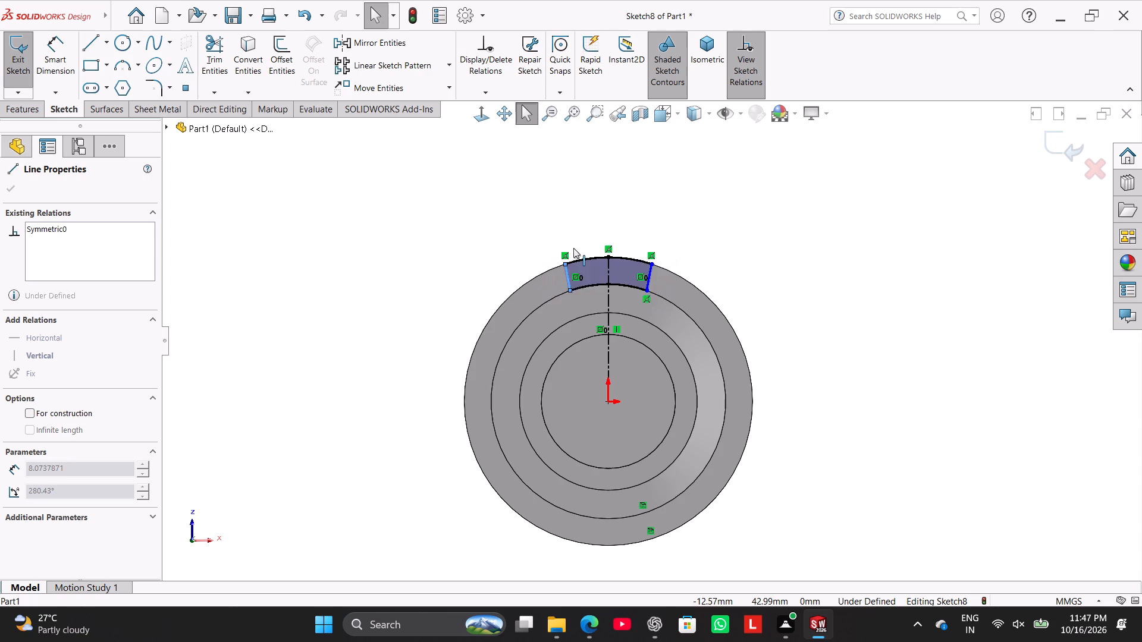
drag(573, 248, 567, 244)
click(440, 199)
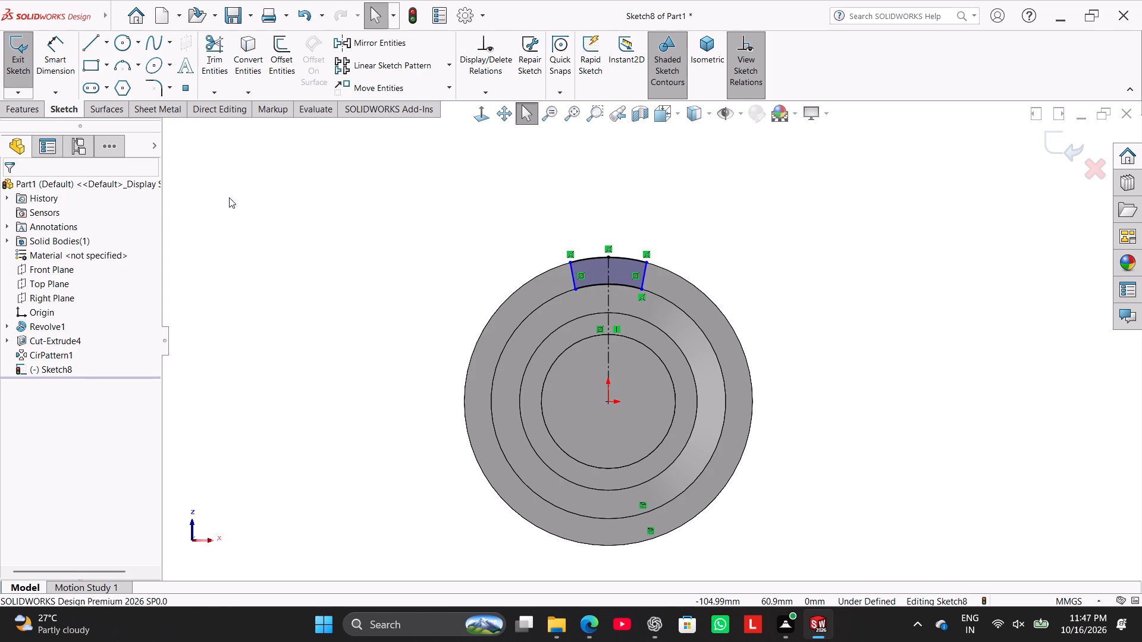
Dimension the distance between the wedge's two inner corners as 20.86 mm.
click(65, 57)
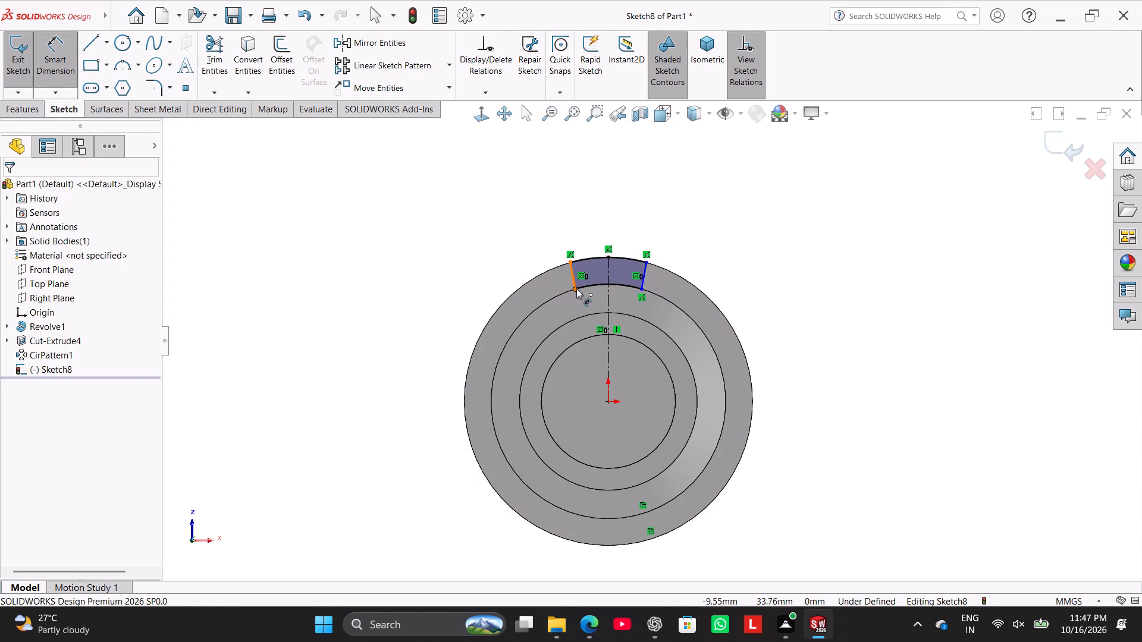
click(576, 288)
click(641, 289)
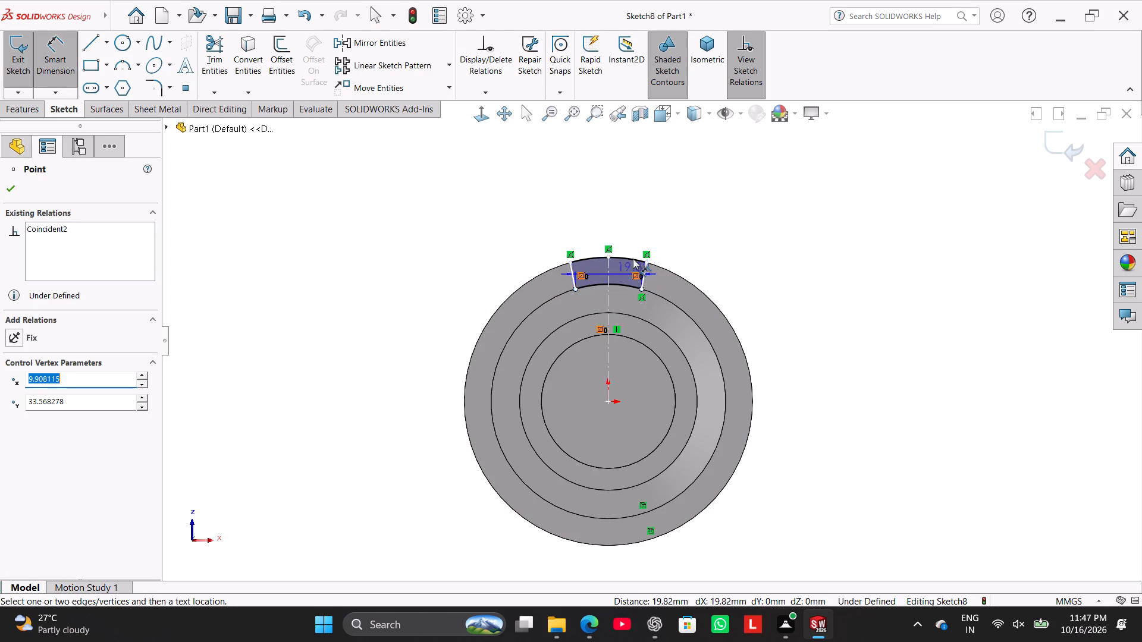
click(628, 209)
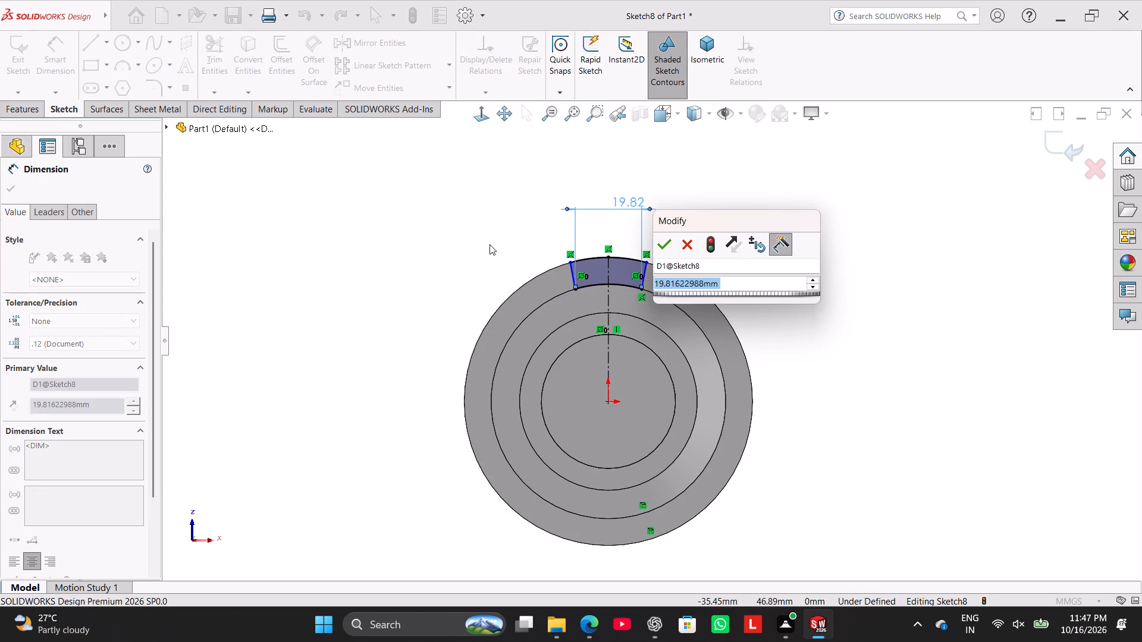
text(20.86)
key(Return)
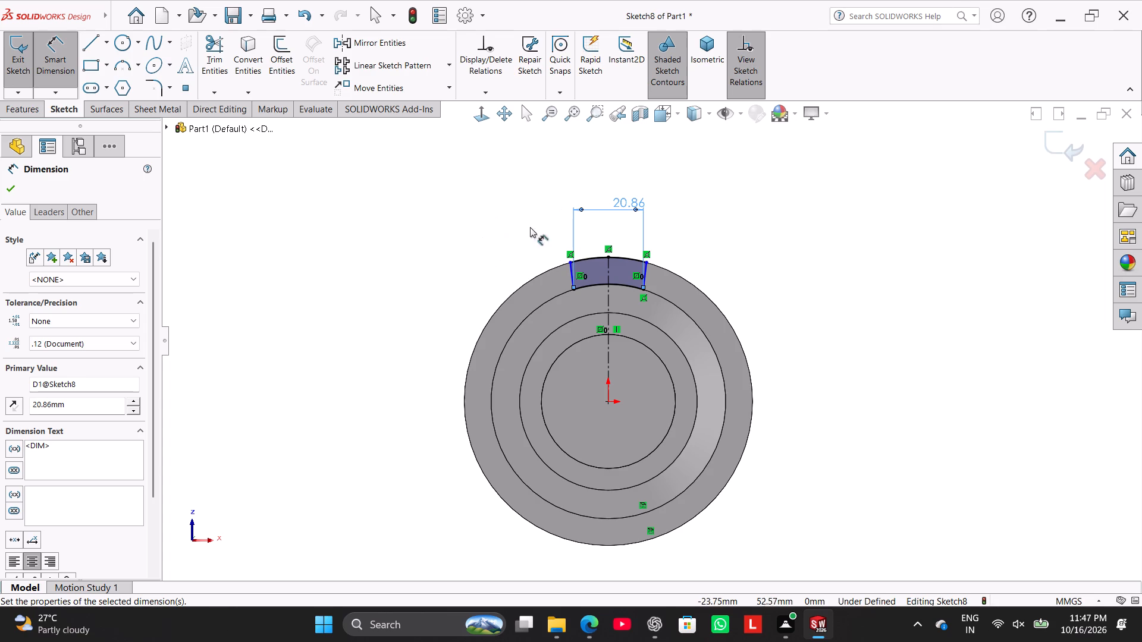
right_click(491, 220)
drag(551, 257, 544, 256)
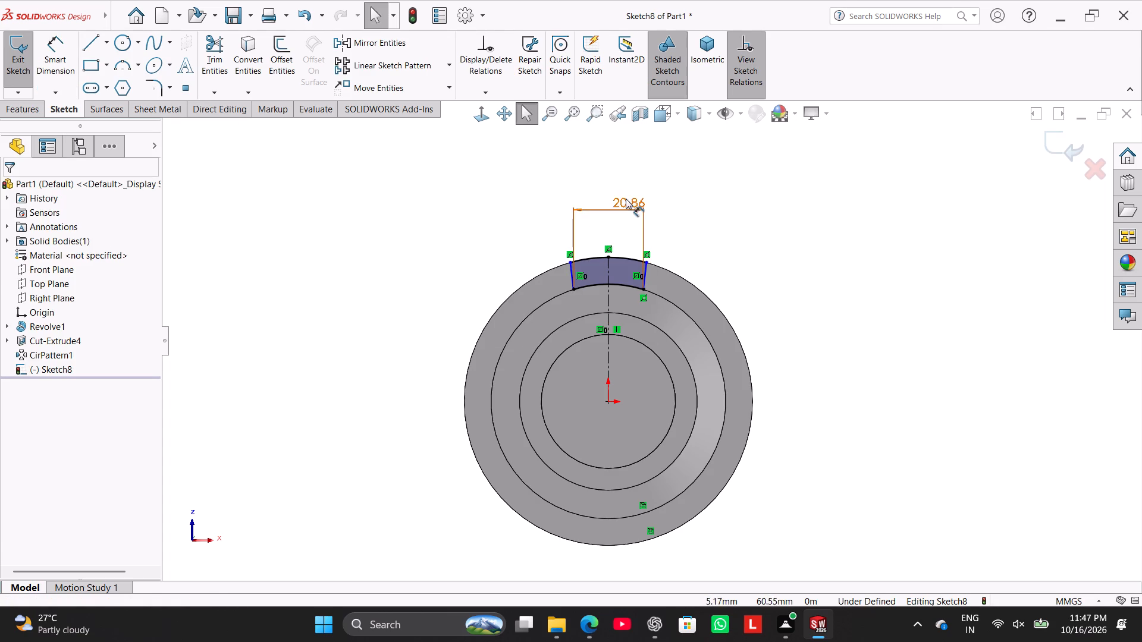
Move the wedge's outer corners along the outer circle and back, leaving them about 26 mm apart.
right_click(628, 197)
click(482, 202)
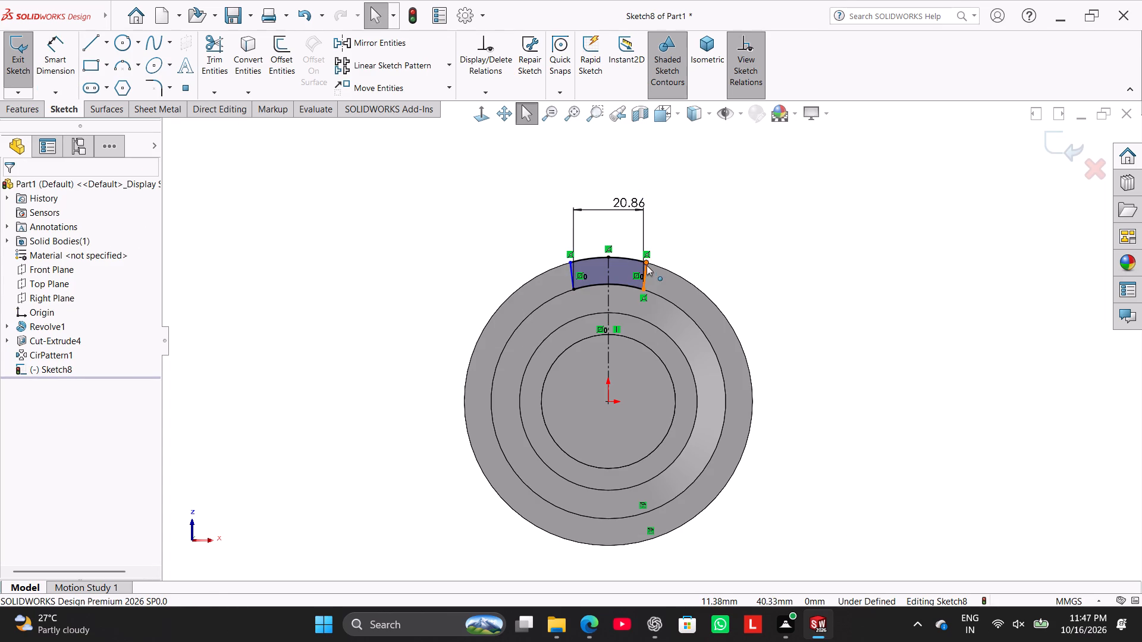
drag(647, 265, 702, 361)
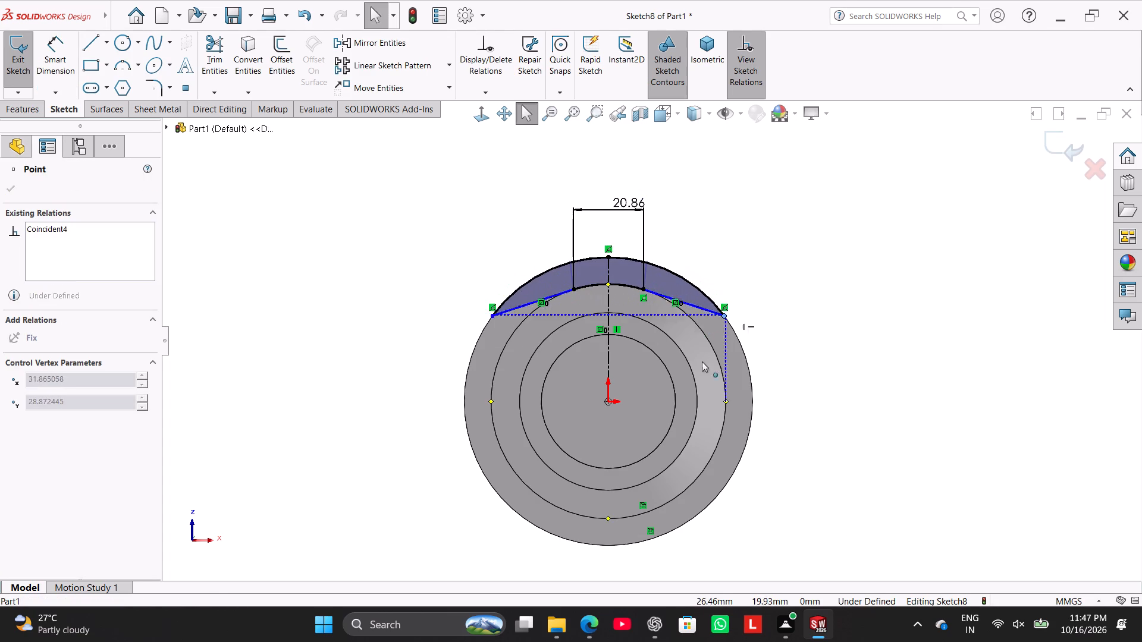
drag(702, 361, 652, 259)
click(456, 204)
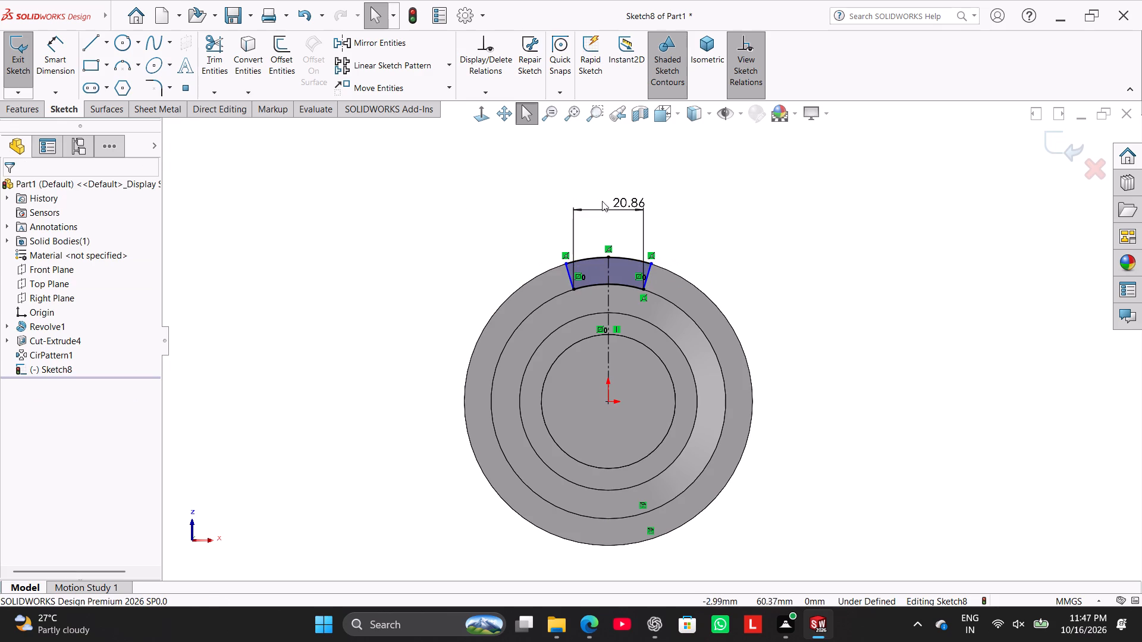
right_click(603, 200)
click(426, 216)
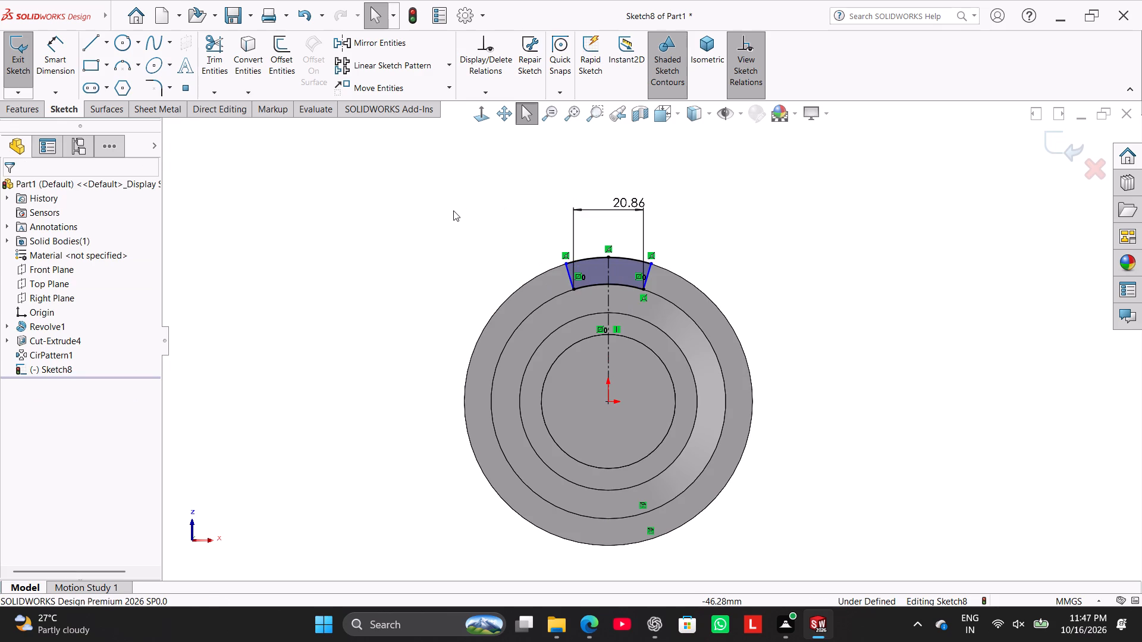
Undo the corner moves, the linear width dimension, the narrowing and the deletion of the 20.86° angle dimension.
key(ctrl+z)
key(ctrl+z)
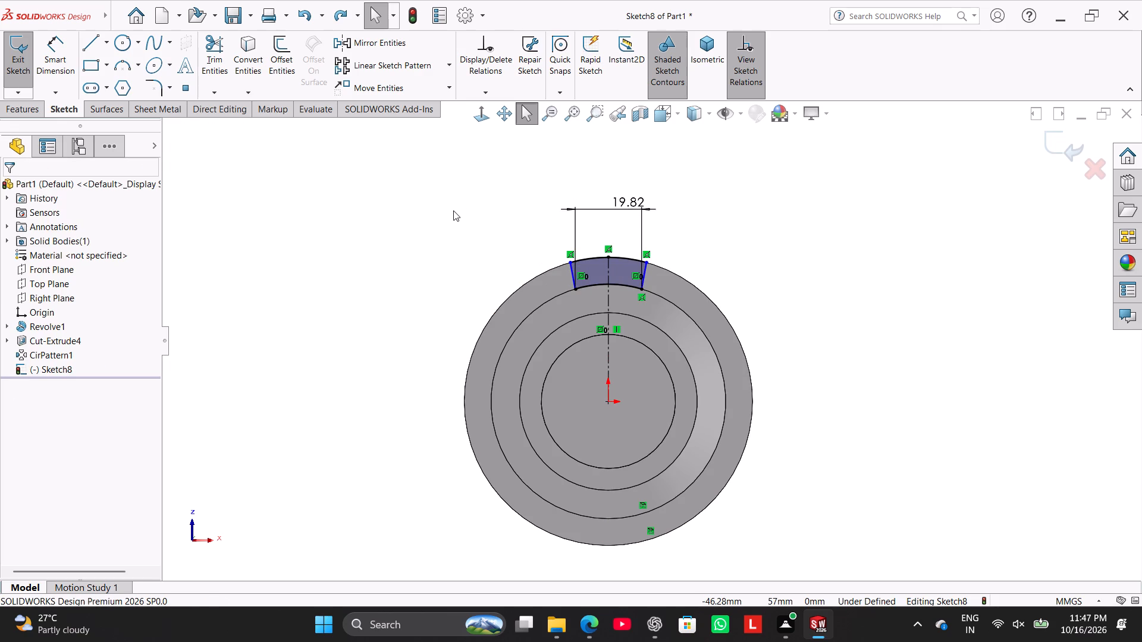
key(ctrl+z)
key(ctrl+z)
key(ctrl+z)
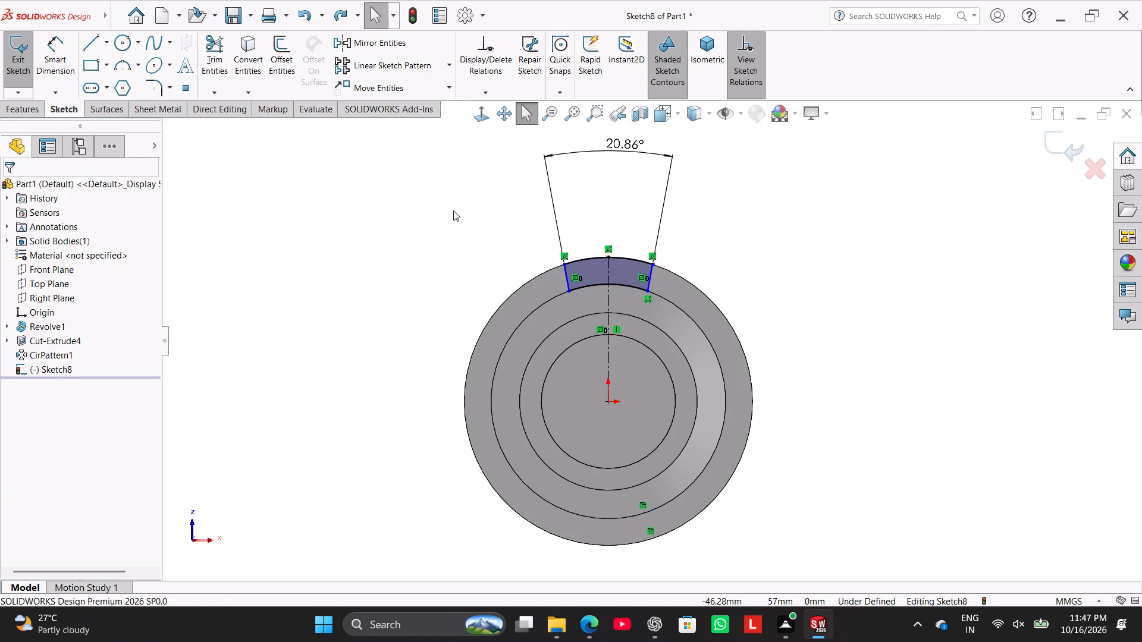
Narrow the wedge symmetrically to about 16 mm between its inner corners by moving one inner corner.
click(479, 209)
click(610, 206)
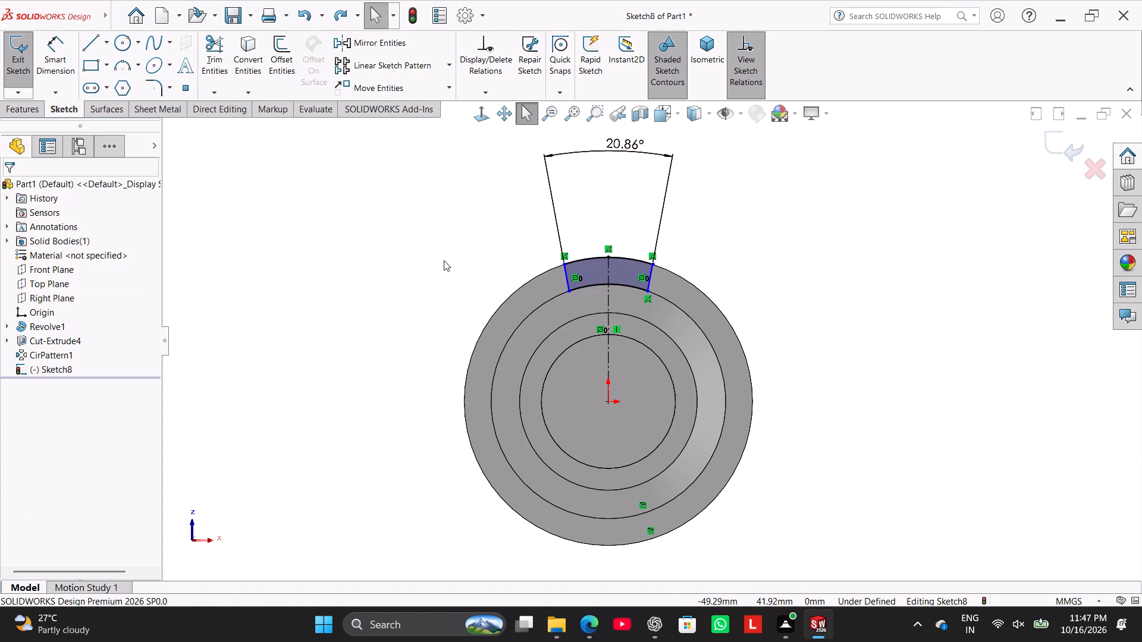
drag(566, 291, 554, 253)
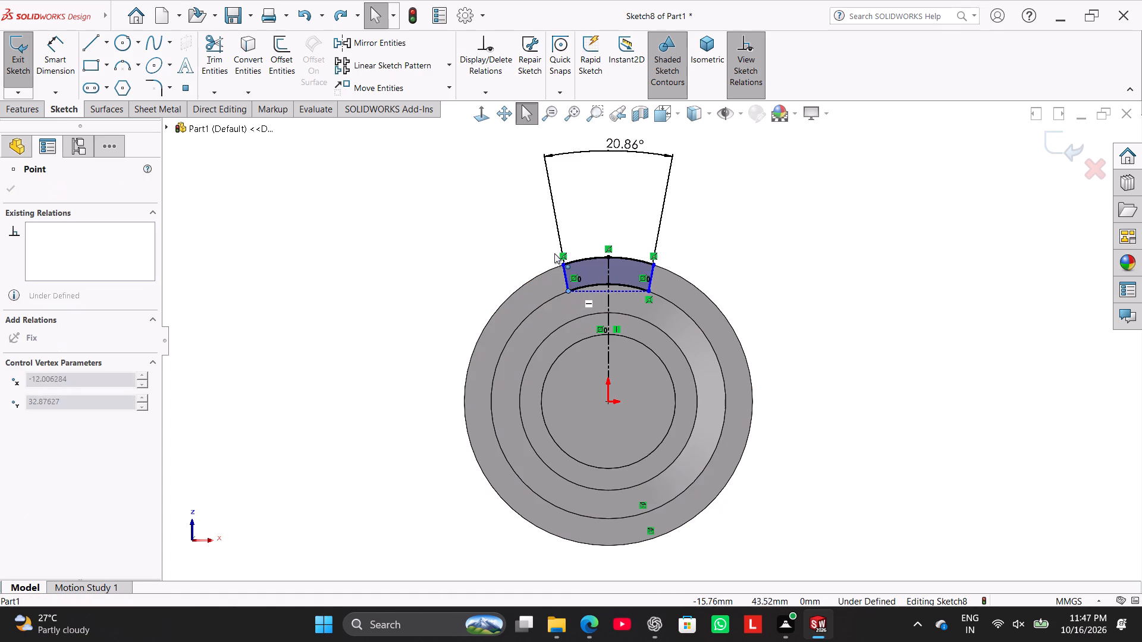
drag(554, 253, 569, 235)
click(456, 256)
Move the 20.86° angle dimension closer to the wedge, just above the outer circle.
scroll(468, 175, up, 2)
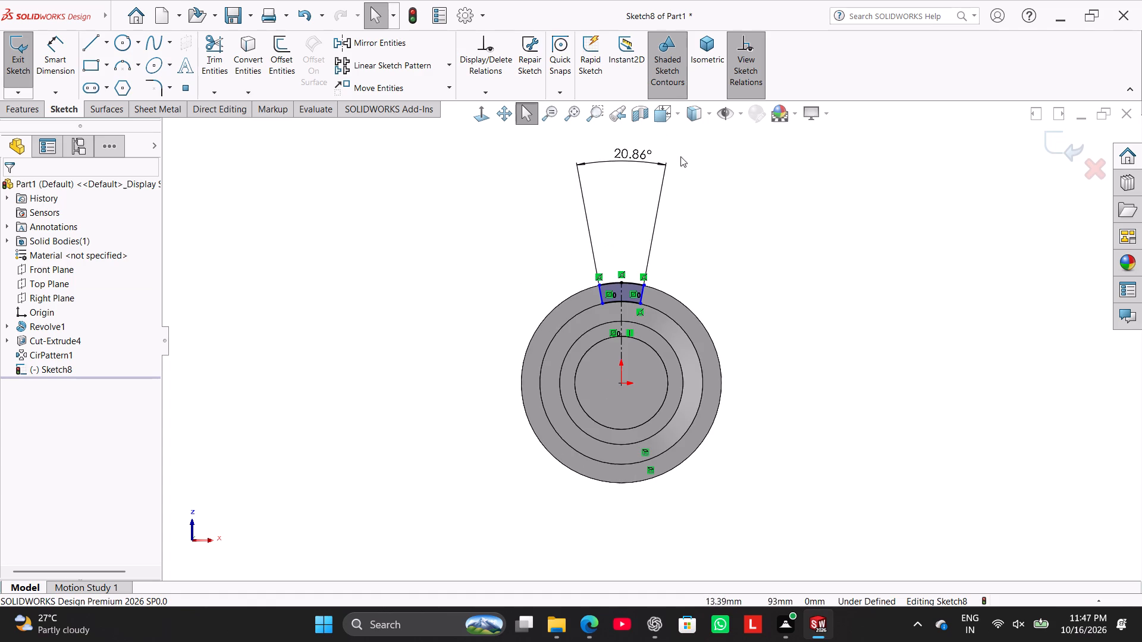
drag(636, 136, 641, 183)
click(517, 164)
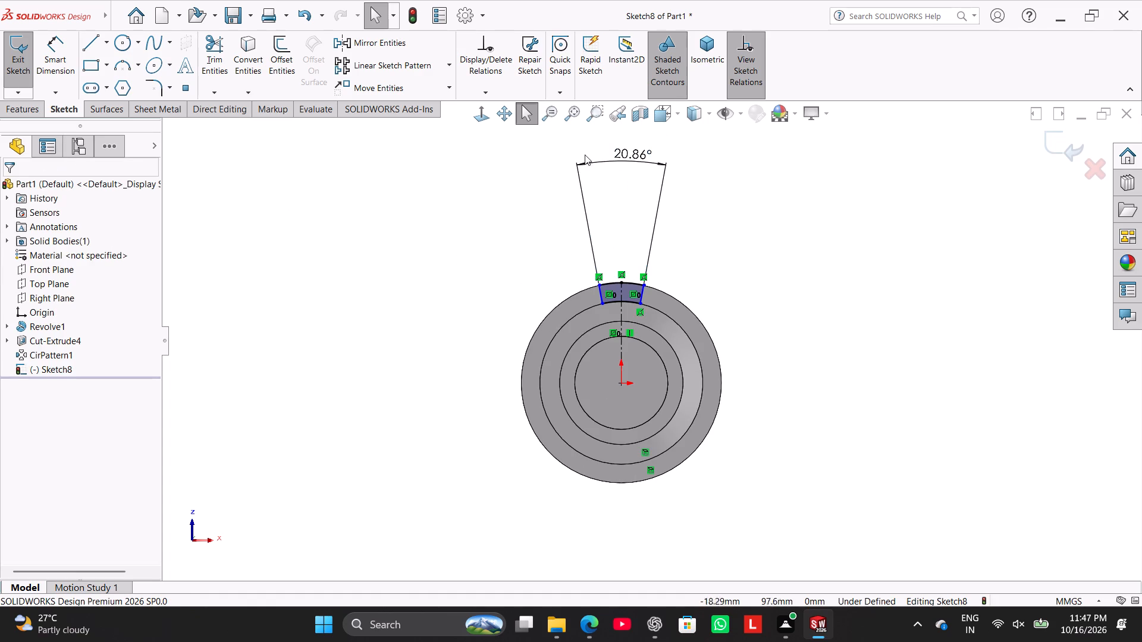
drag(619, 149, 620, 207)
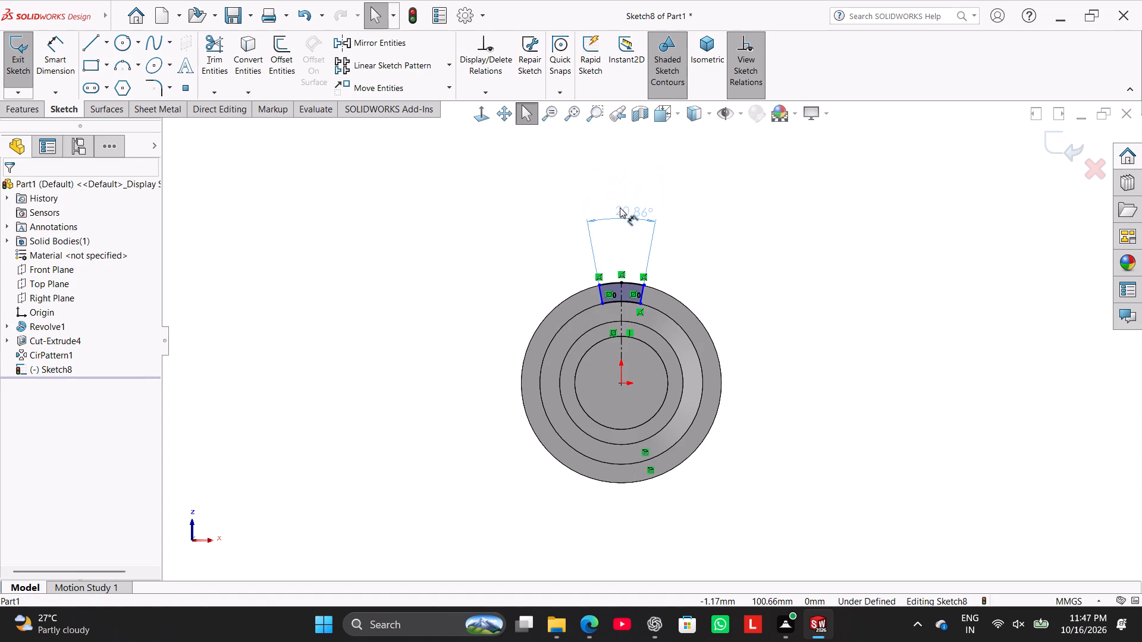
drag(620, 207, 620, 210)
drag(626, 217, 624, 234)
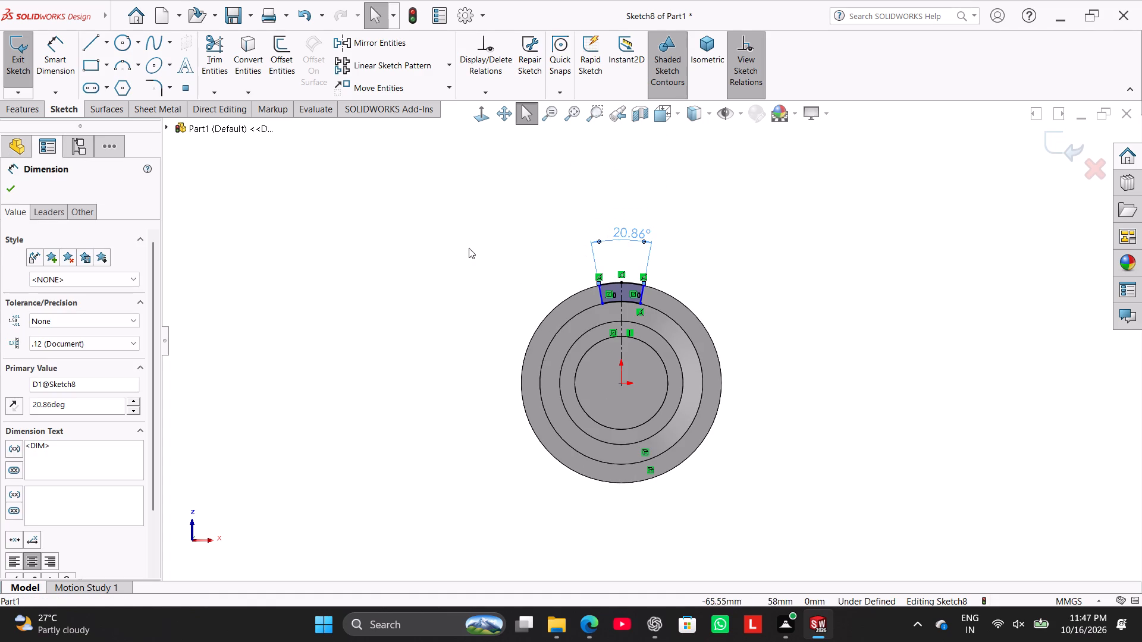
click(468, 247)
Dimension the distance between the wedge's two inner corners as 8 mm.
drag(54, 41, 57, 46)
scroll(532, 282, down, 4)
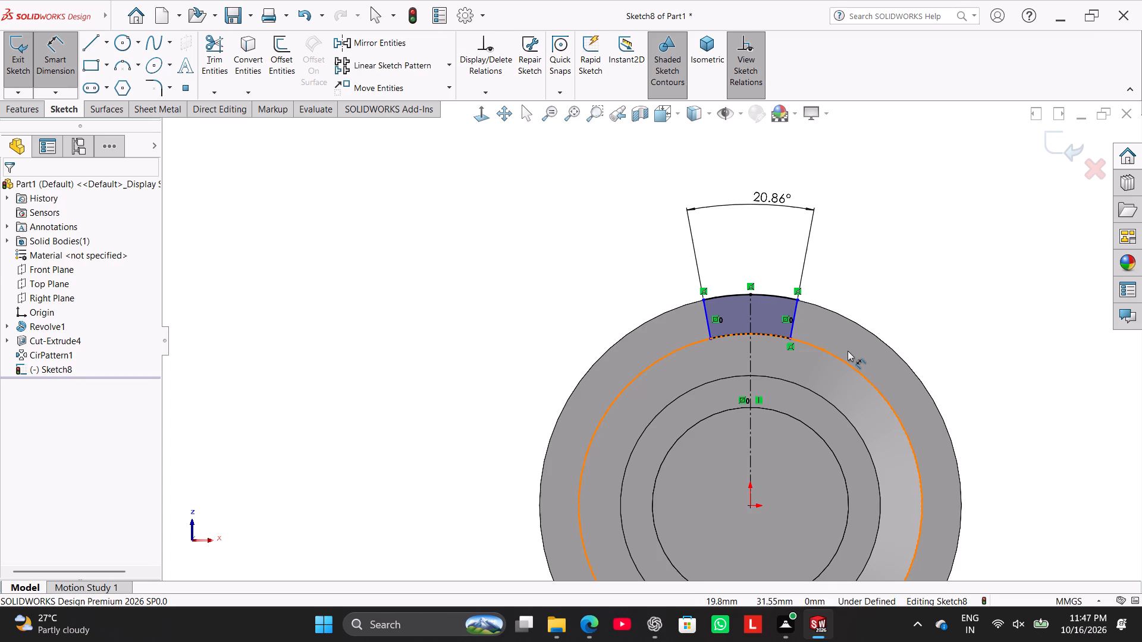
click(792, 341)
click(711, 339)
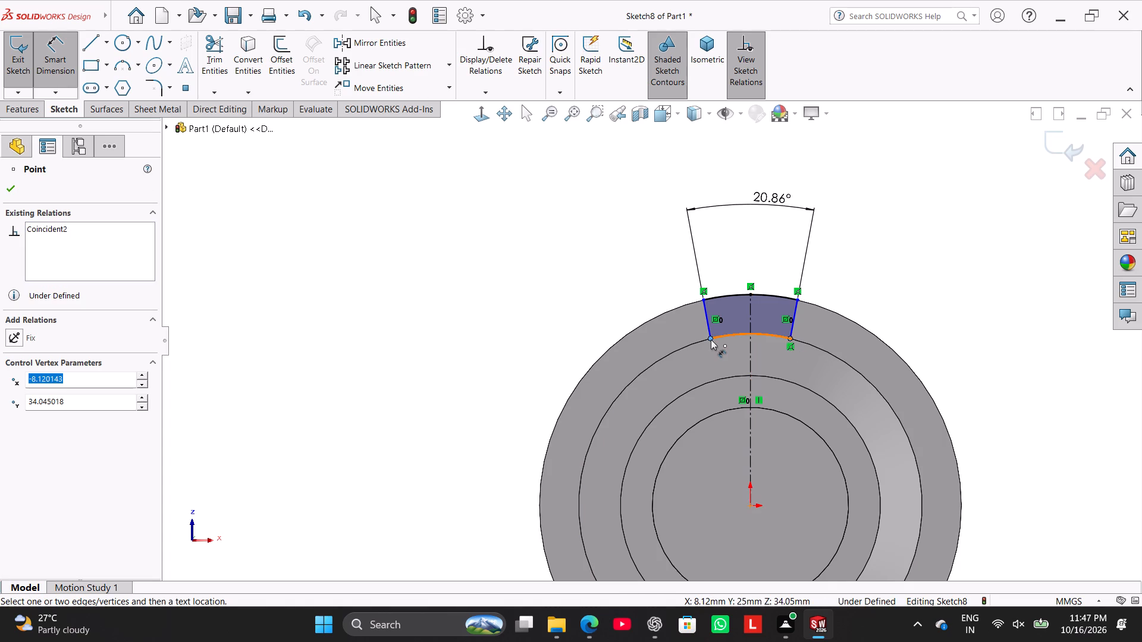
click(749, 254)
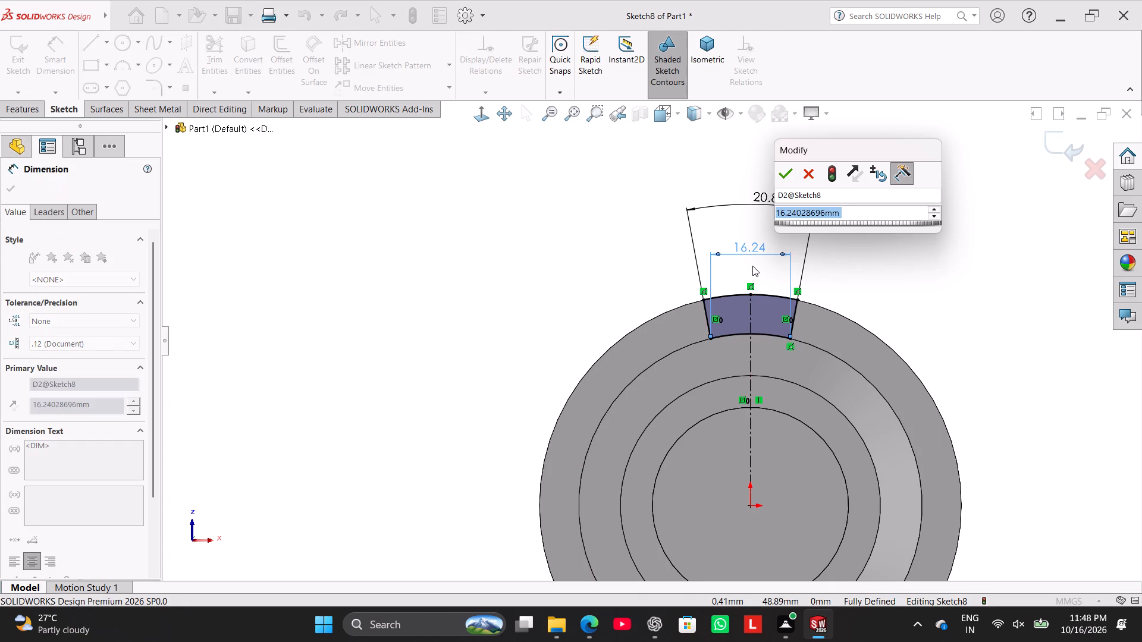
key(8)
key(Return)
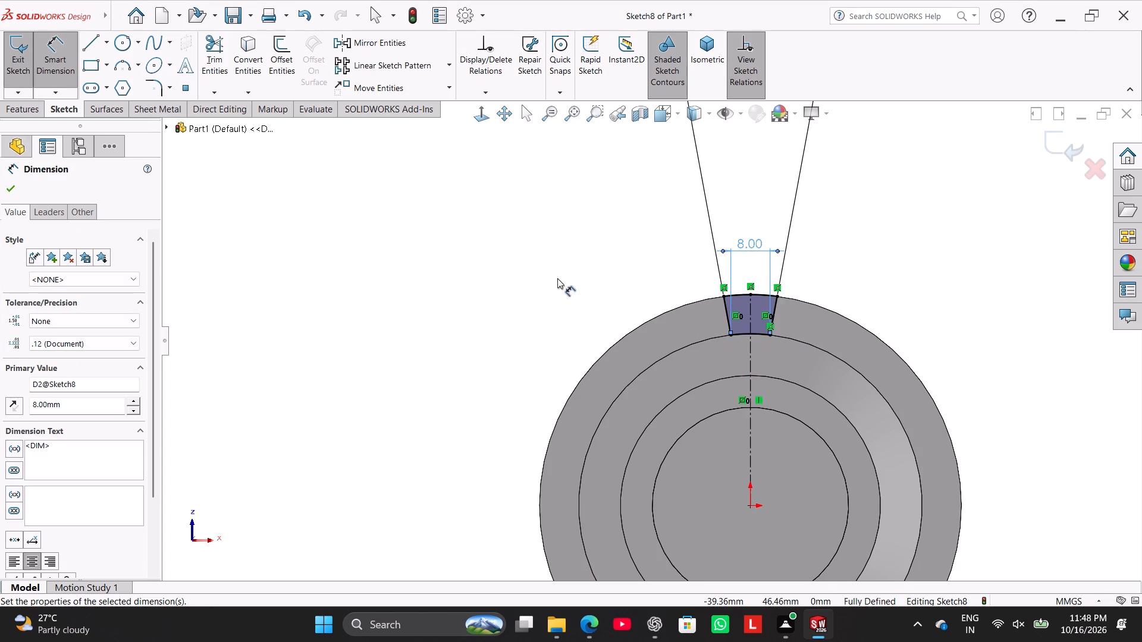
right_click(491, 278)
click(527, 317)
Move the 20.86° angle dimension down to just above the 8 mm width dimension.
scroll(690, 284, up, 3)
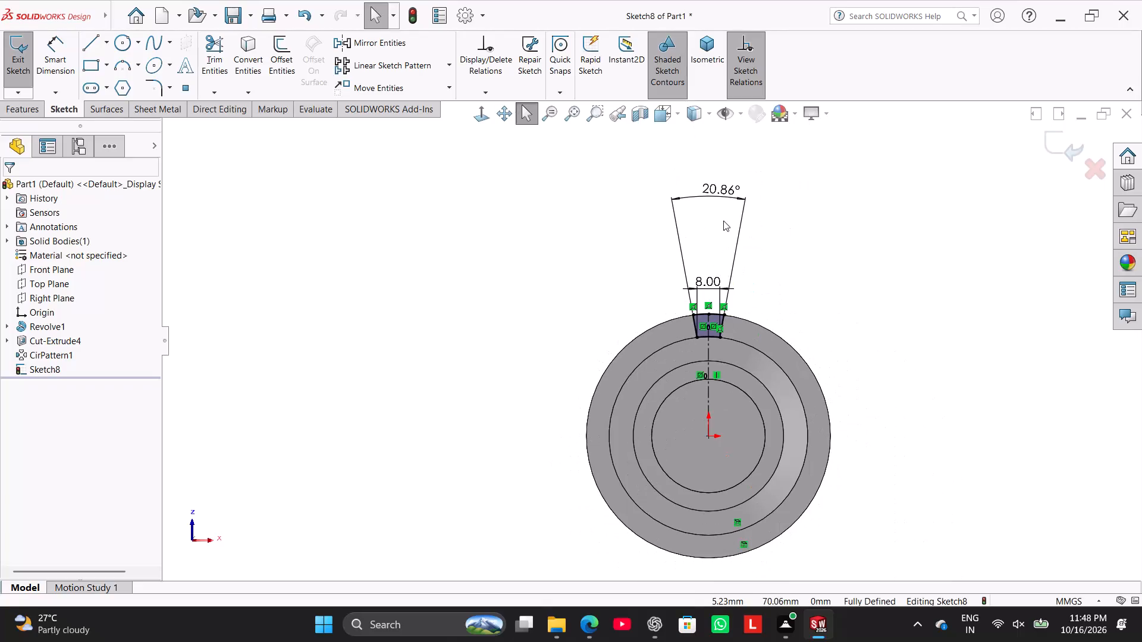
drag(716, 184, 714, 267)
click(503, 307)
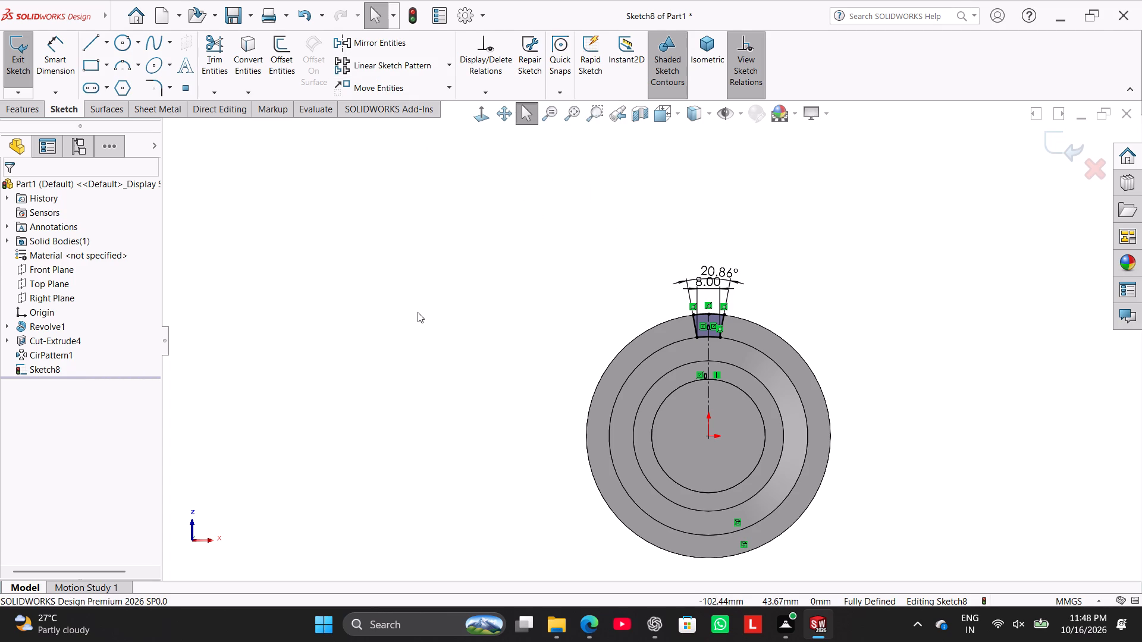
Circular-pattern the wedge's two arcs and two side lines about the circles' centre, with 5 equally spaced instances over 360°.
click(450, 70)
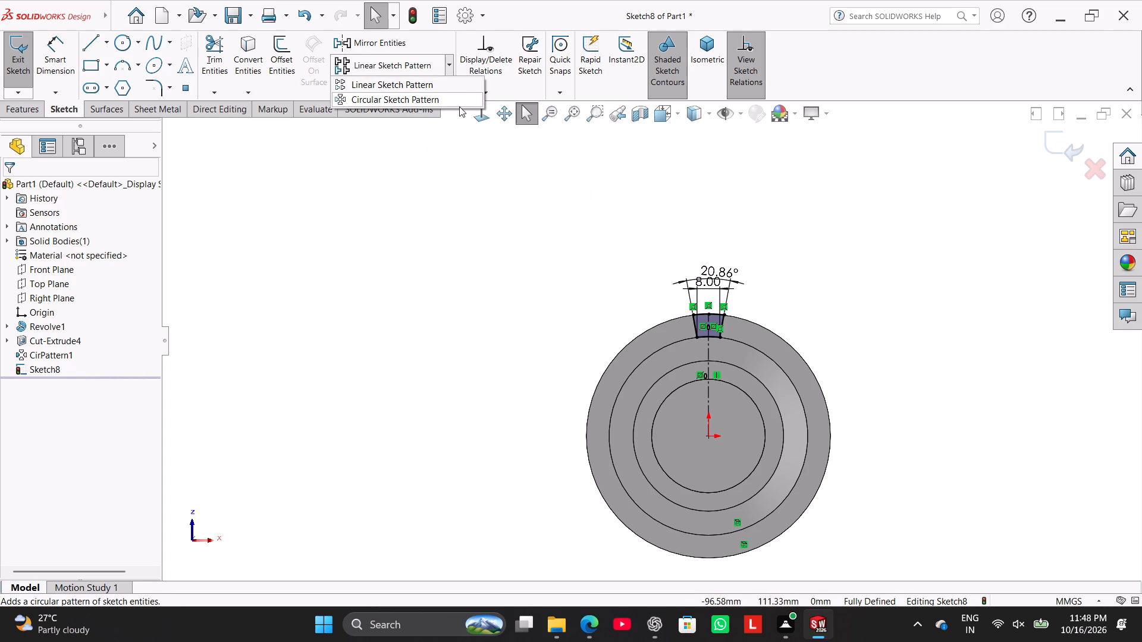
click(459, 101)
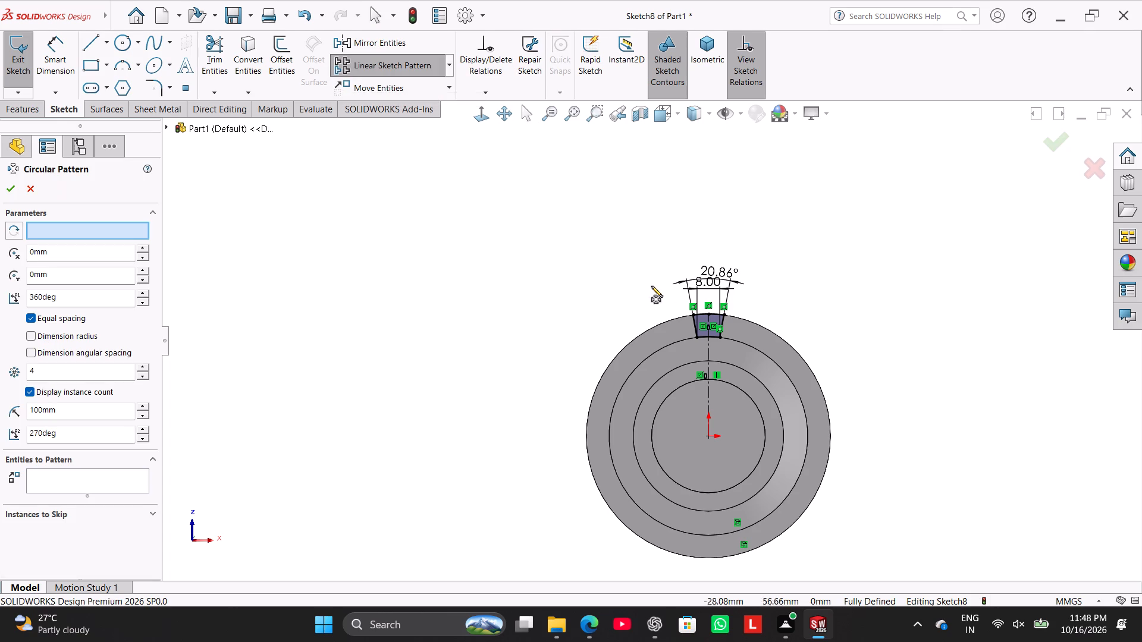
drag(865, 370, 672, 312)
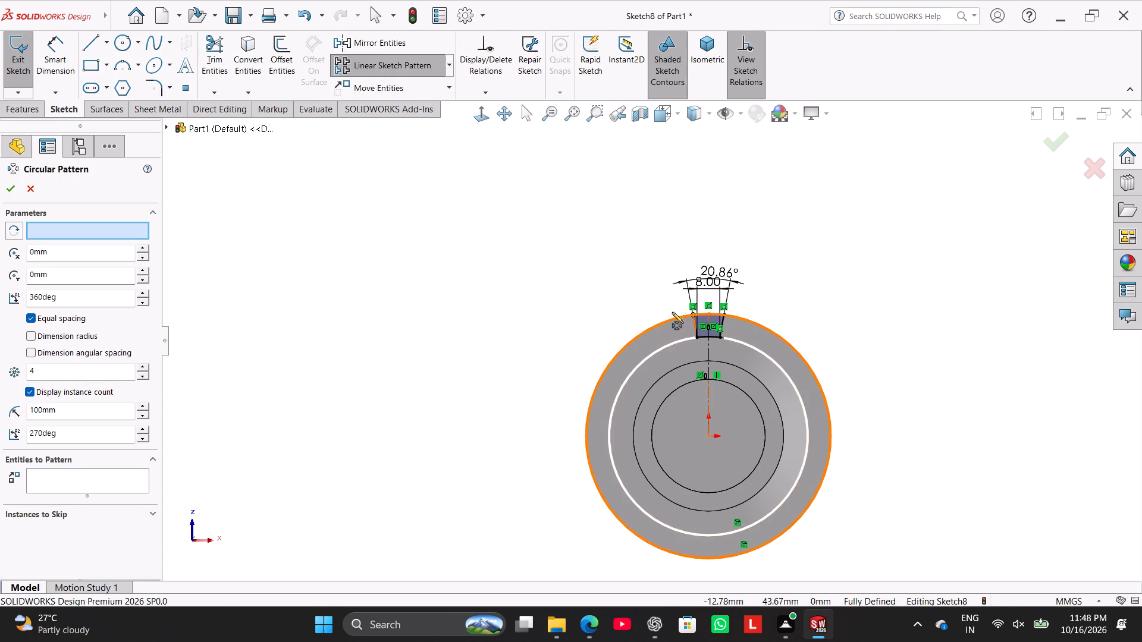
drag(672, 312, 666, 311)
scroll(751, 339, down, 4)
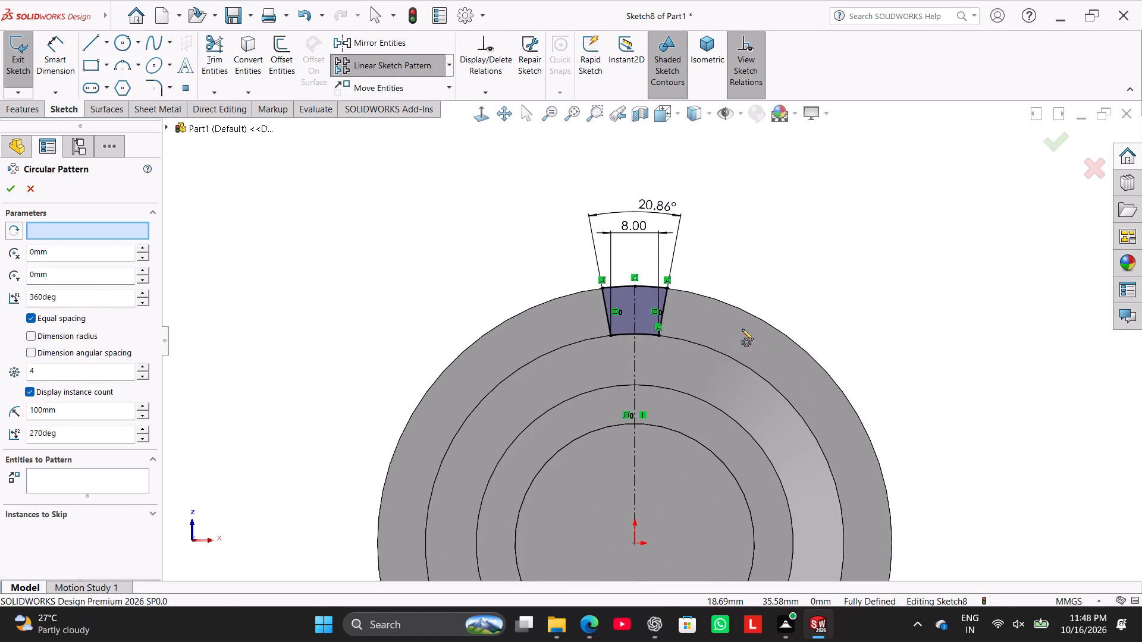
click(670, 295)
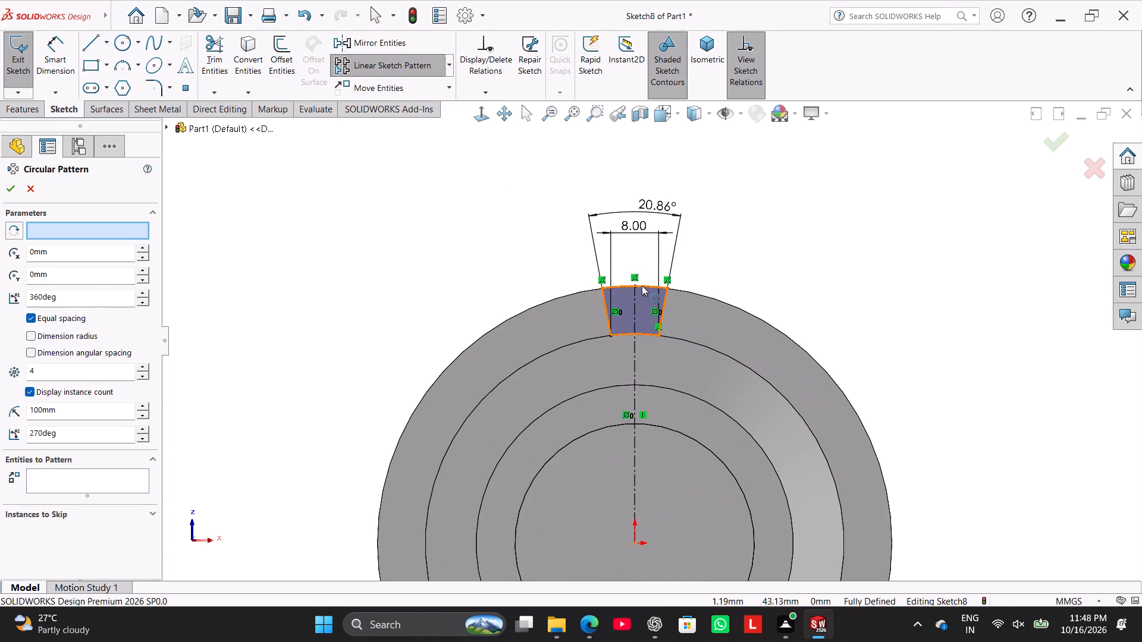
click(642, 284)
click(611, 307)
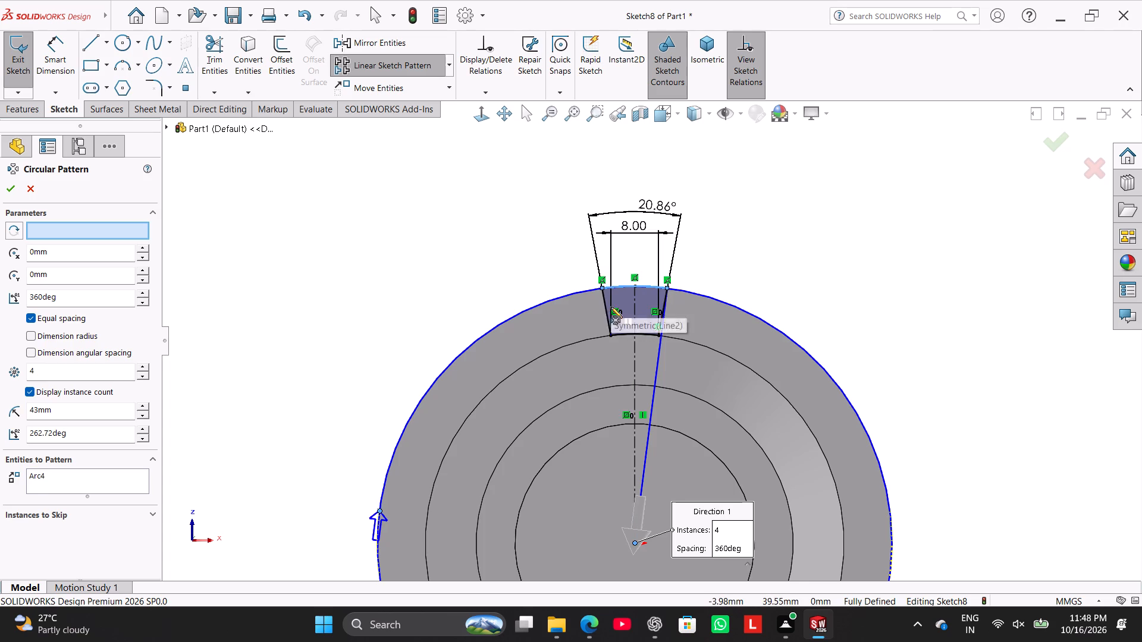
click(632, 332)
scroll(494, 349, up, 2)
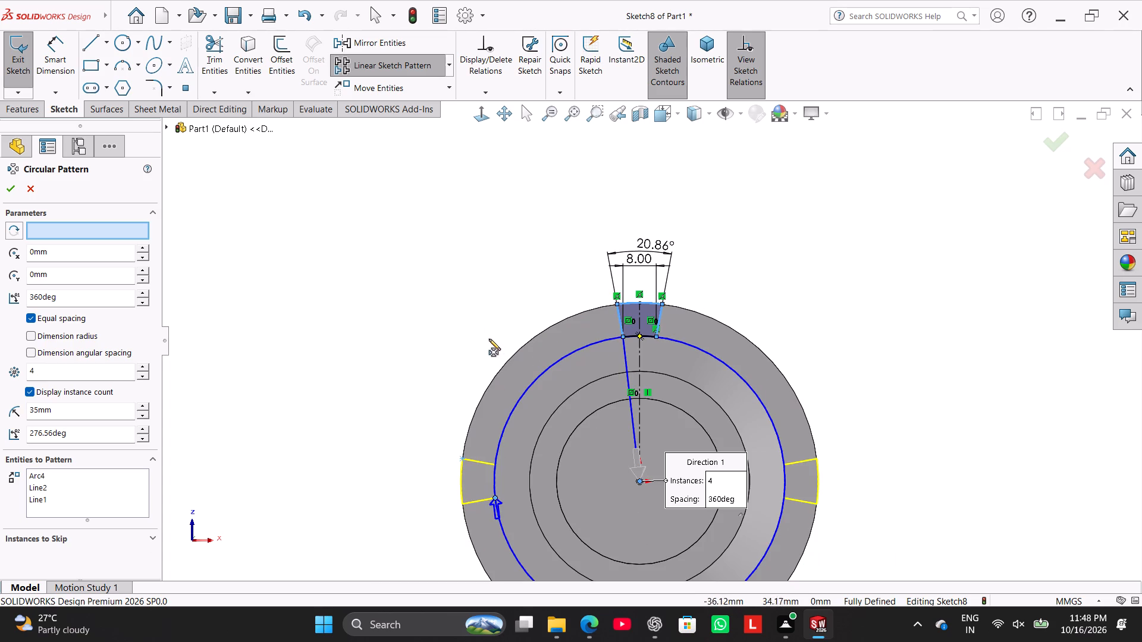
scroll(489, 336, down, 1)
scroll(726, 342, down, 5)
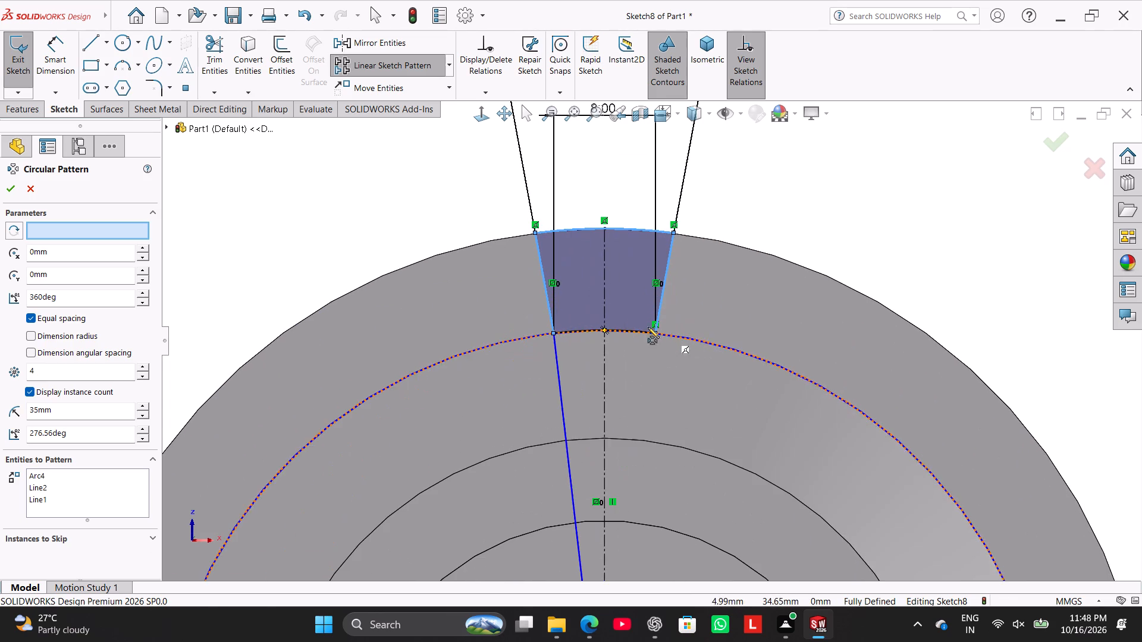
click(626, 330)
scroll(573, 349, up, 7)
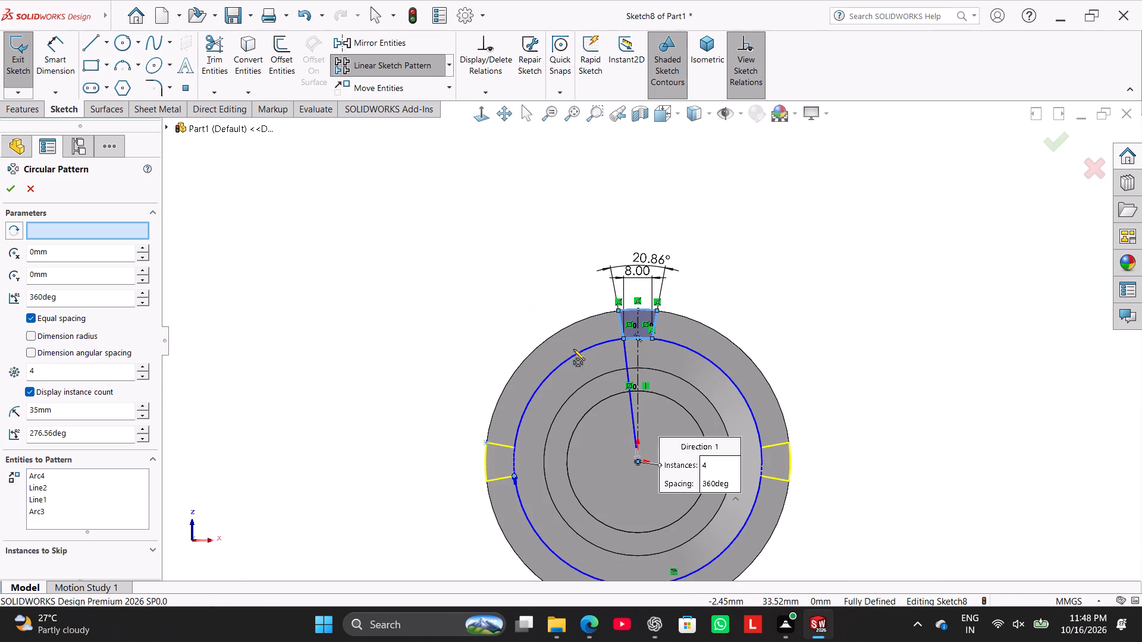
double_click(62, 366)
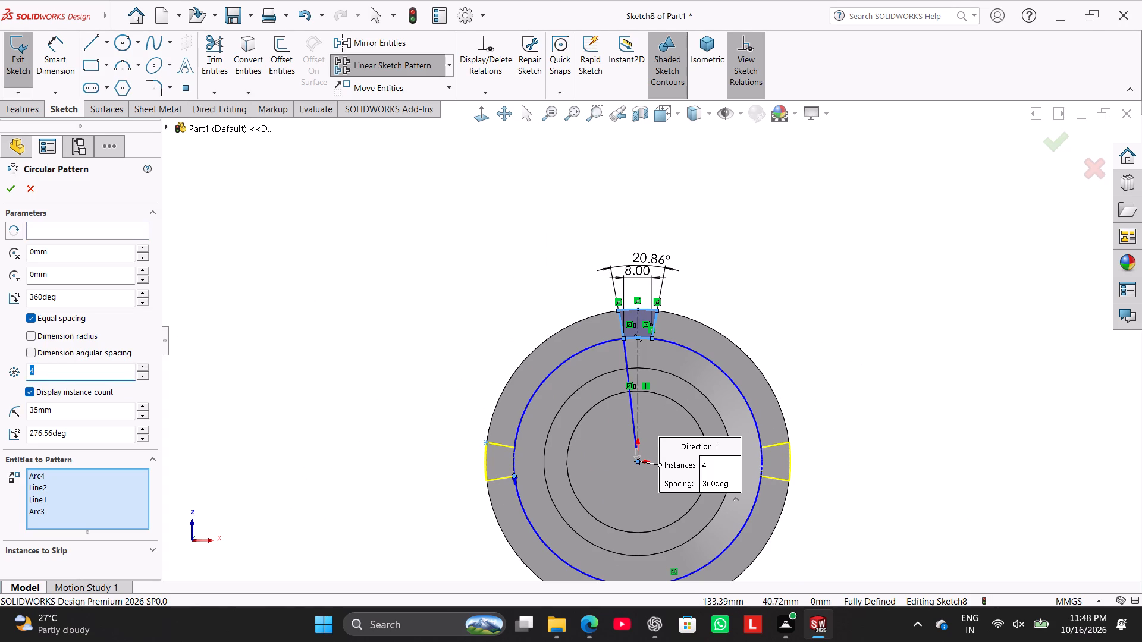
key(5)
key(Return)
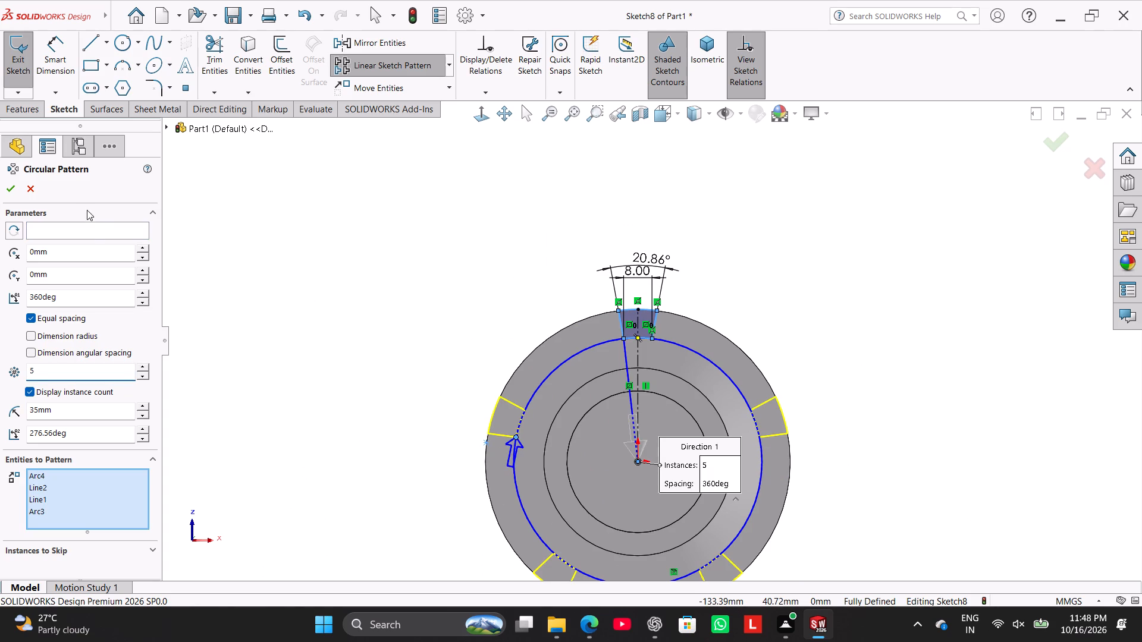
click(93, 231)
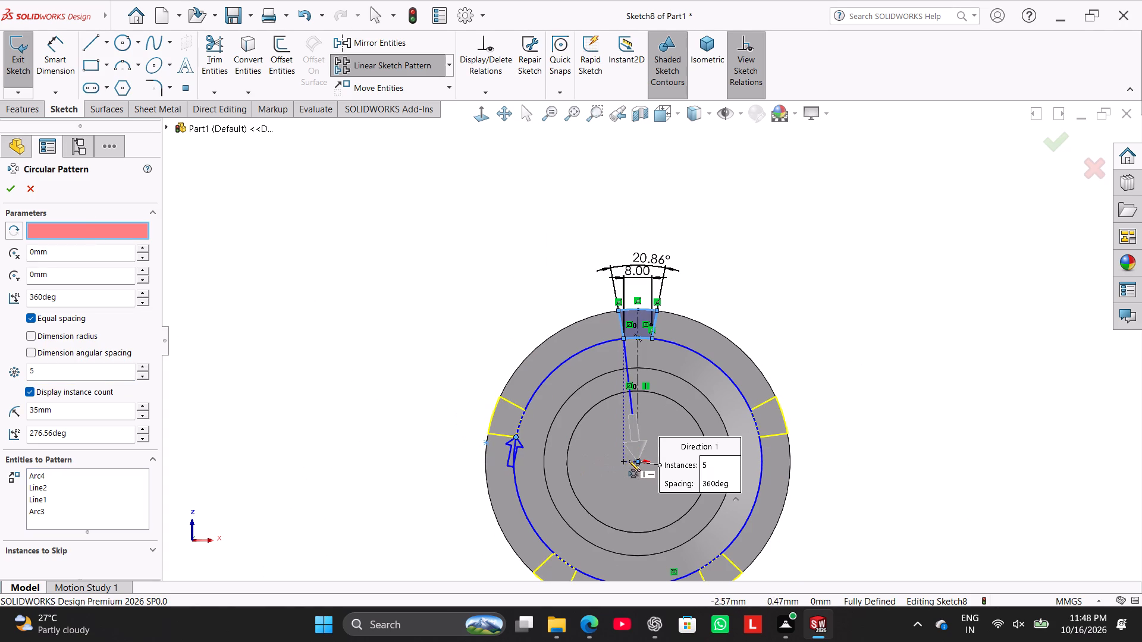
click(637, 465)
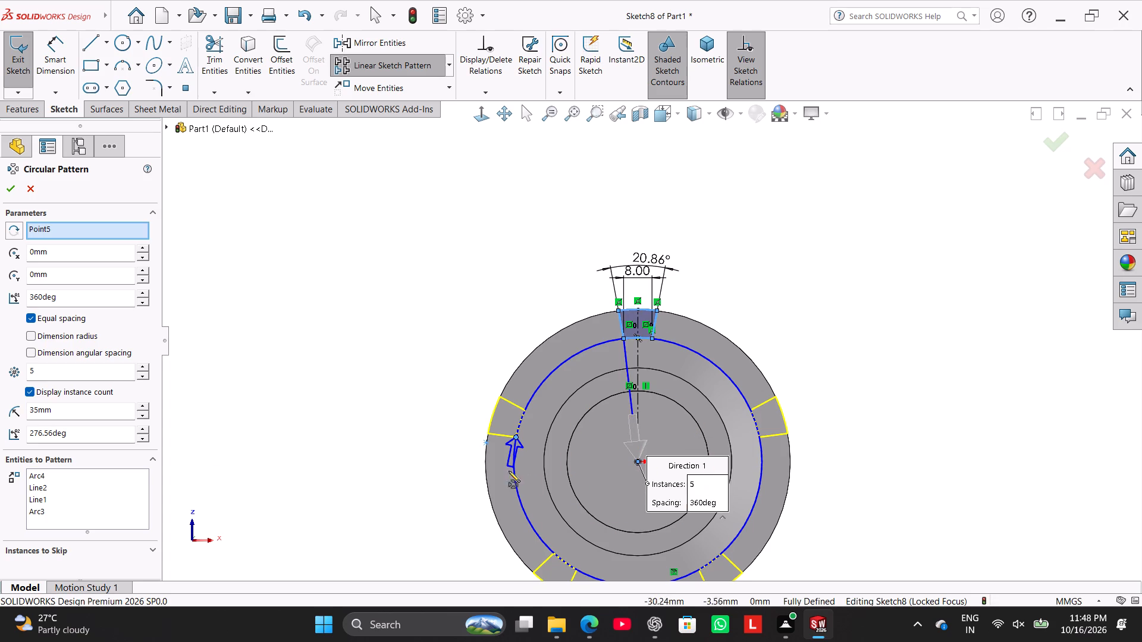
click(12, 191)
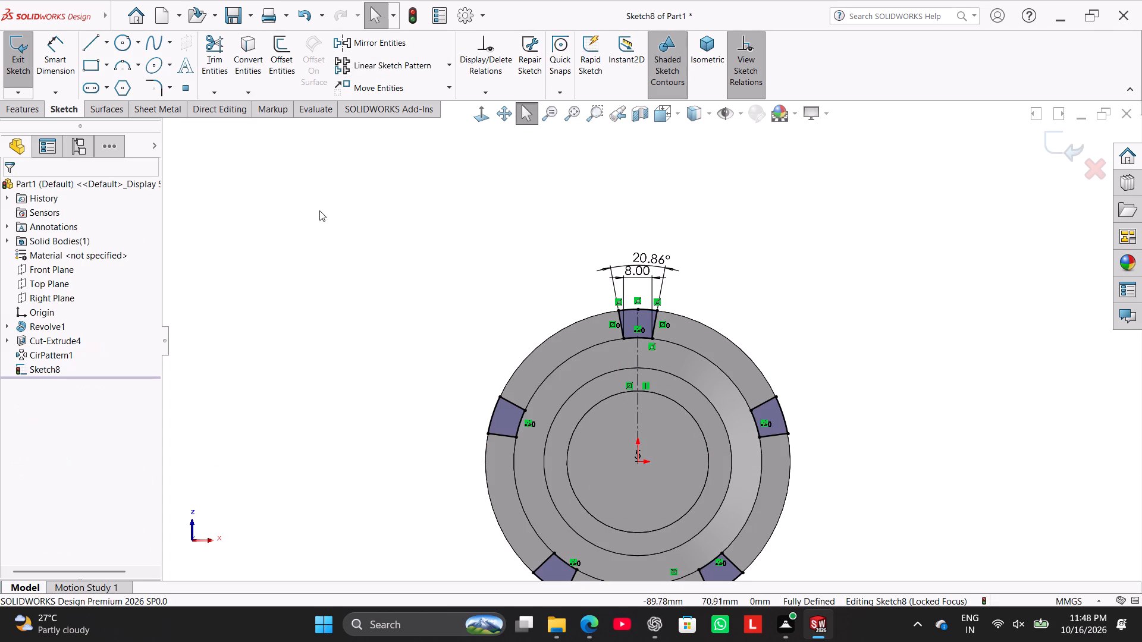
click(319, 210)
Convert the body's outer circular edge and the adjoining inner ring face's outline into sketch entities.
scroll(540, 327, up, 2)
scroll(655, 404, down, 1)
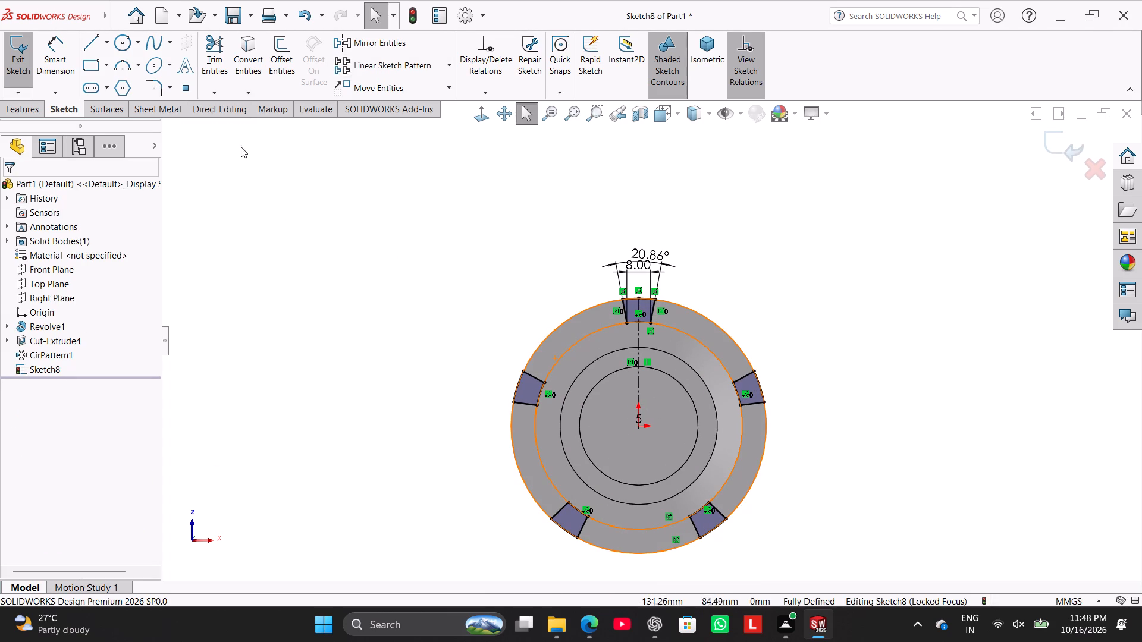
click(244, 51)
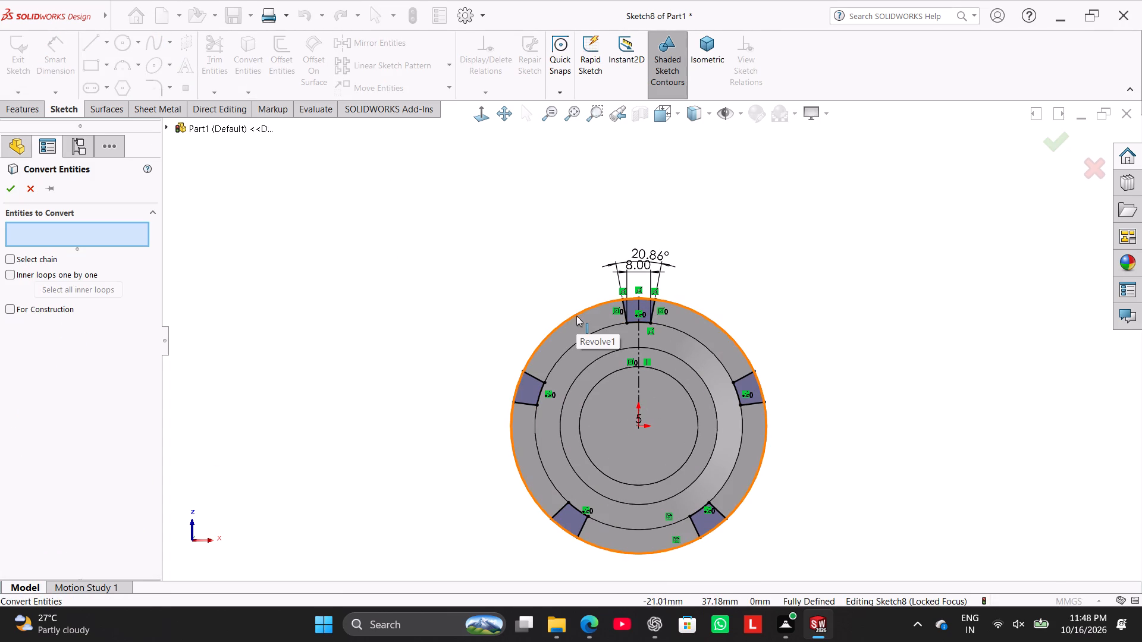
click(579, 313)
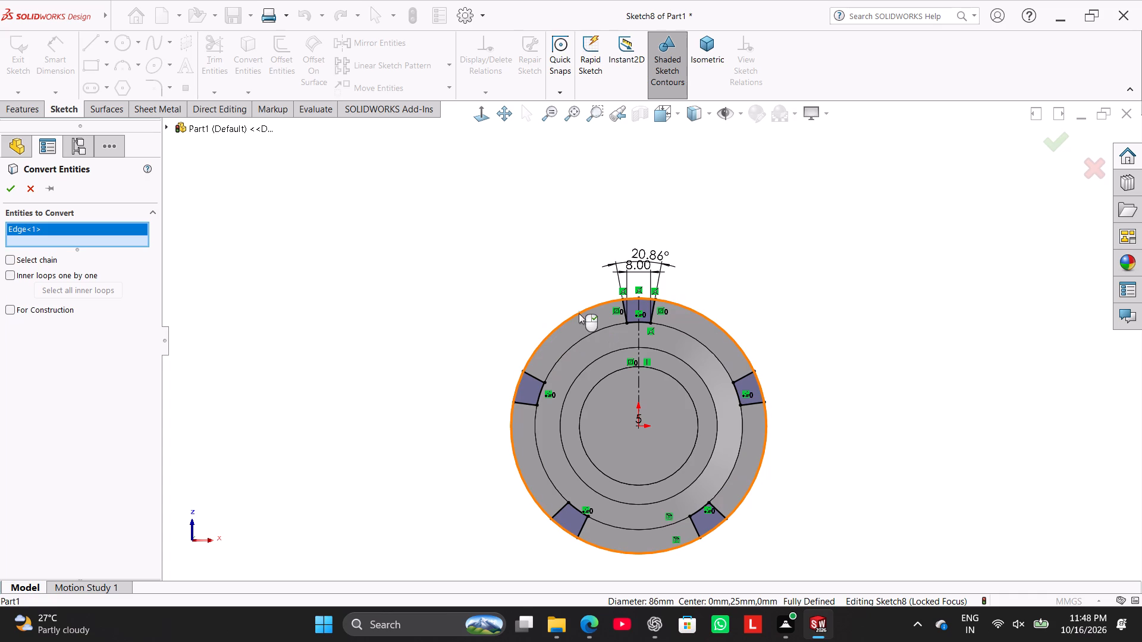
click(601, 331)
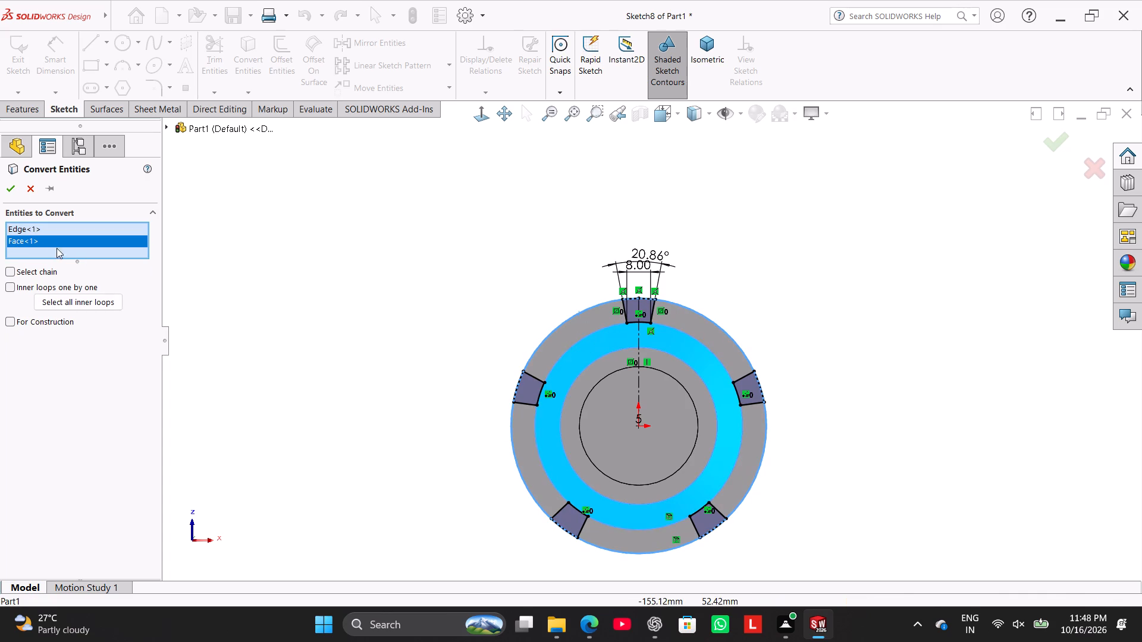
click(11, 187)
click(276, 238)
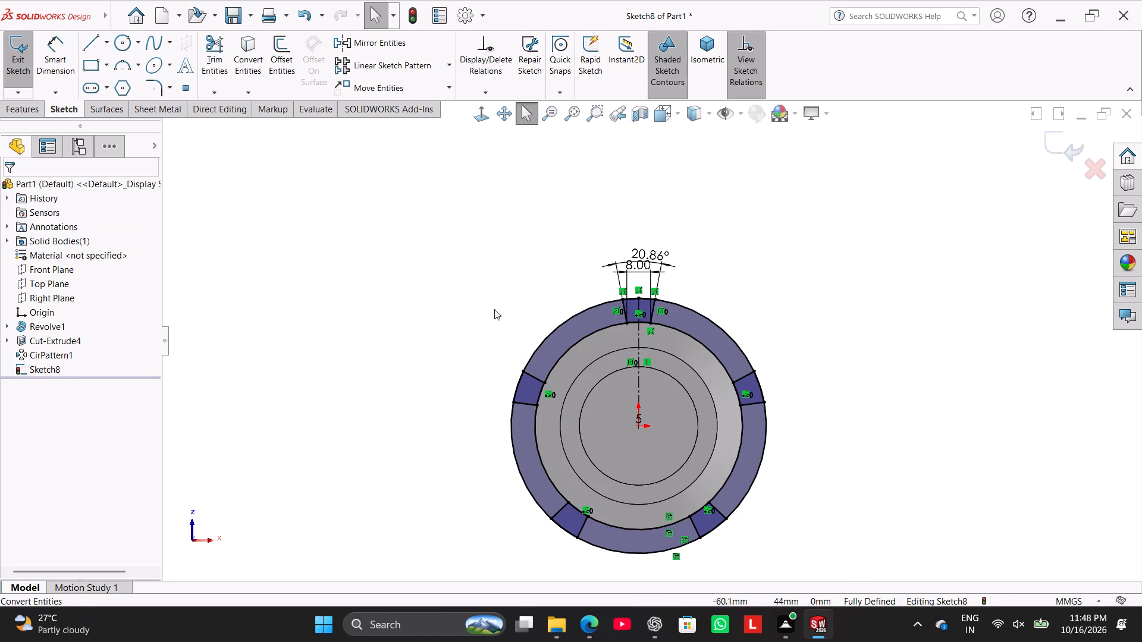
Trim away the inner and outer arc pieces across all five wedge gaps, leaving five separate ring segments.
scroll(656, 380, down, 2)
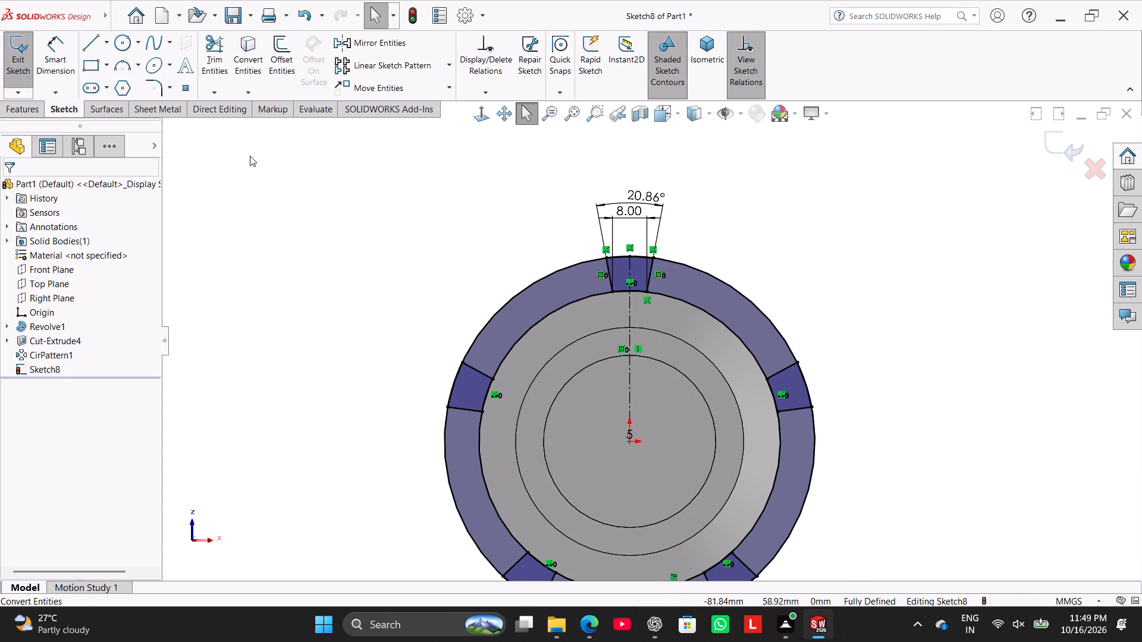
click(212, 70)
drag(500, 410, 434, 378)
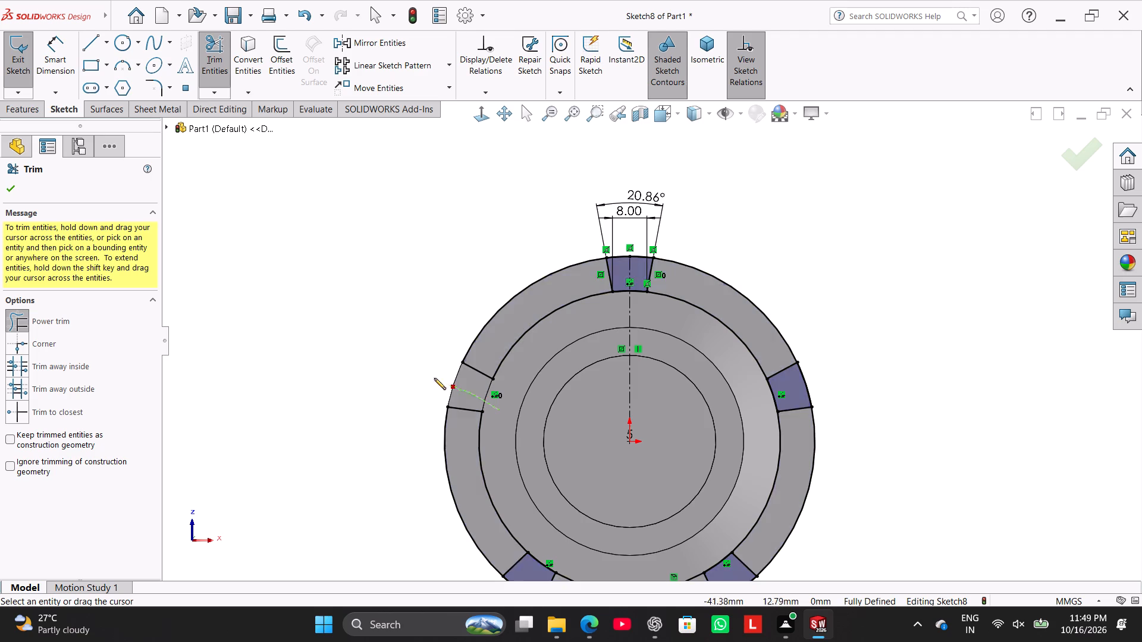
drag(434, 378, 434, 378)
drag(495, 401, 425, 373)
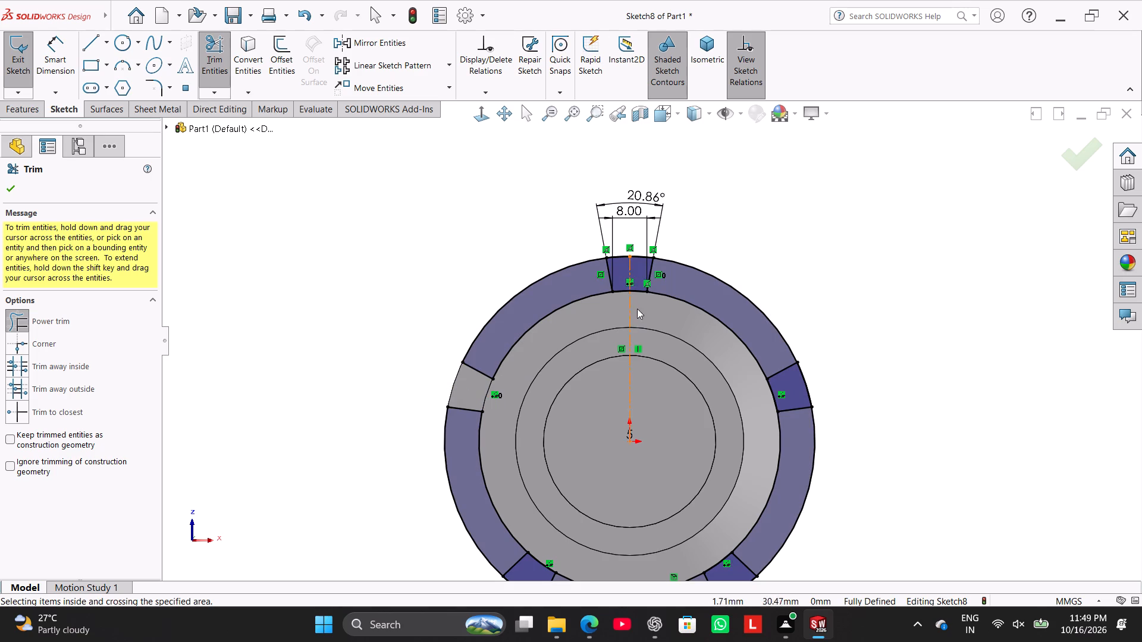
drag(637, 309, 638, 208)
drag(623, 311, 632, 238)
click(617, 241)
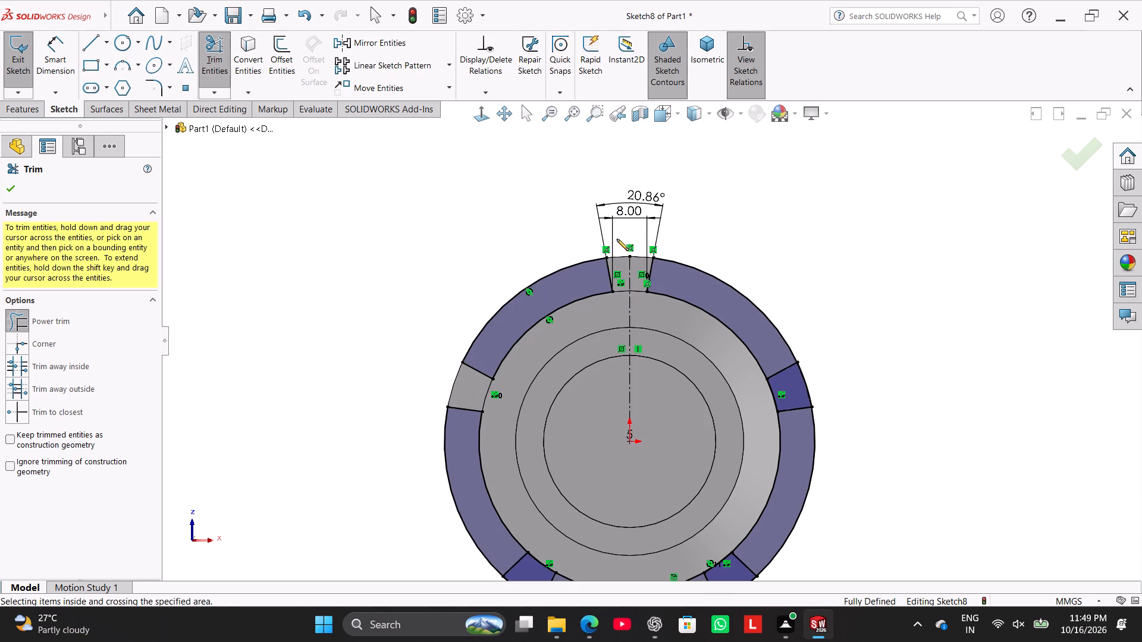
scroll(727, 410, up, 1)
scroll(727, 411, down, 2)
drag(733, 391, 815, 358)
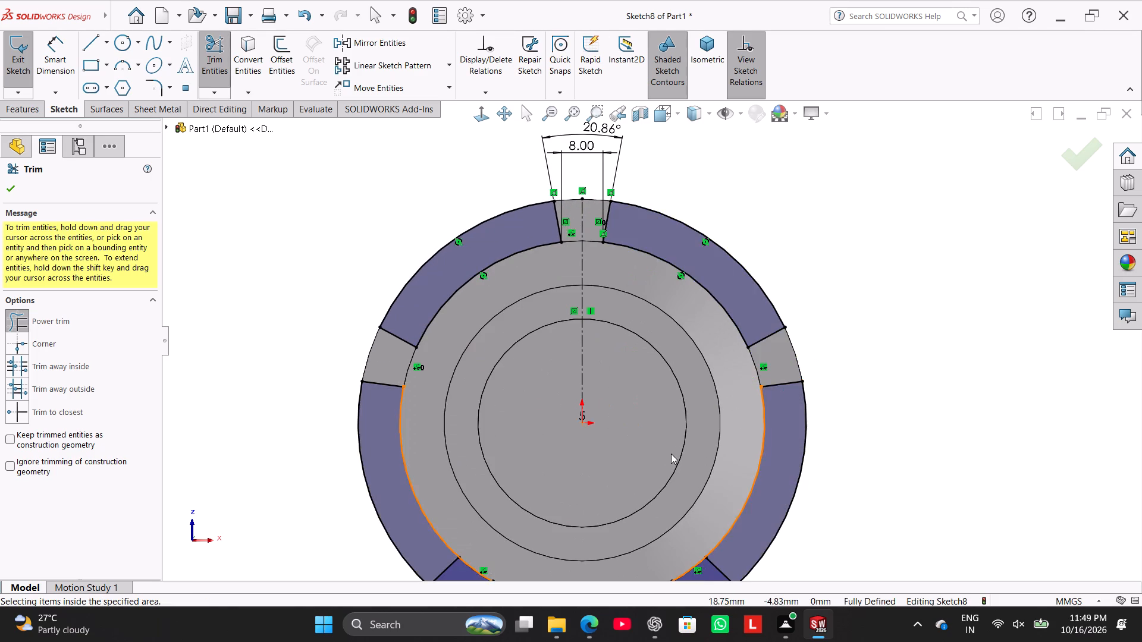
scroll(671, 451, up, 3)
scroll(667, 446, down, 3)
drag(666, 459, 736, 562)
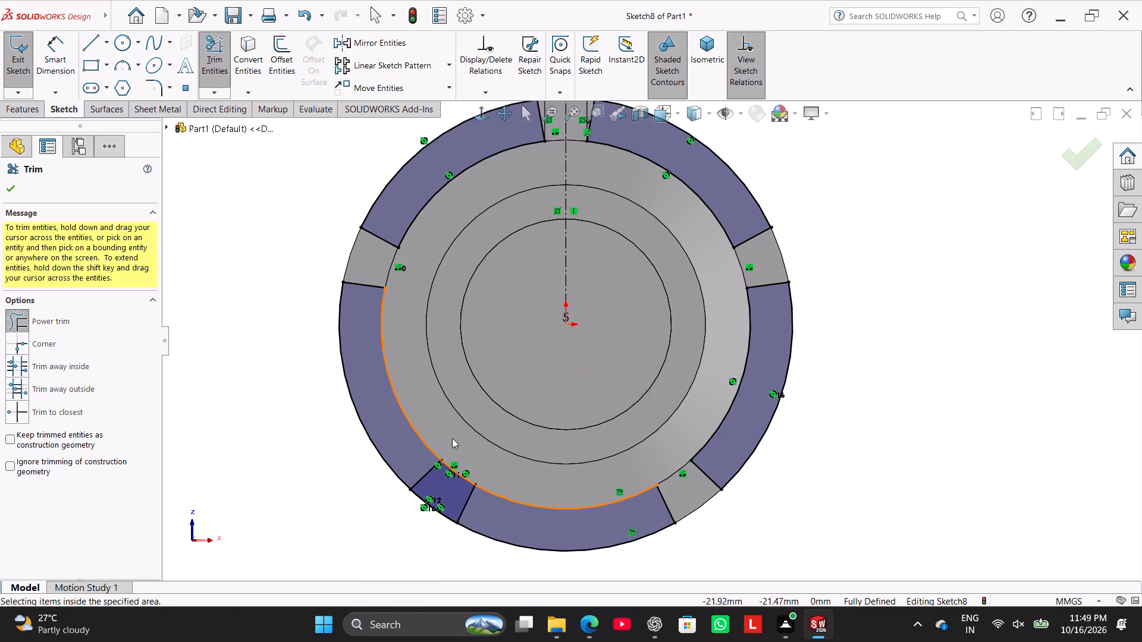
drag(457, 439, 430, 515)
right_click(265, 360)
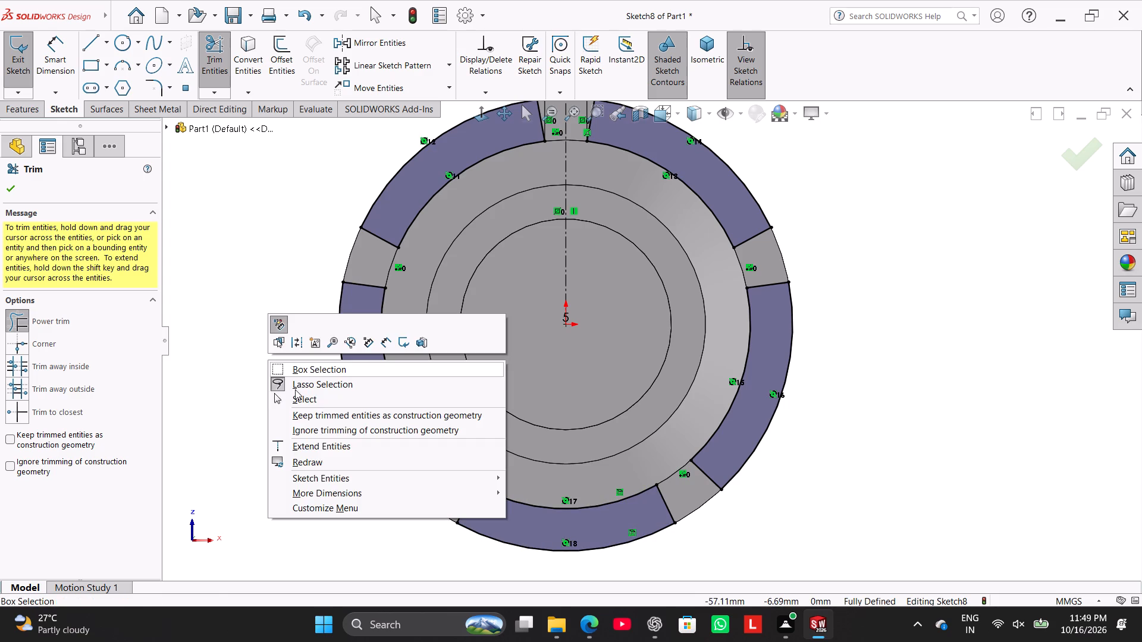
click(305, 398)
Extrude the five ring segments downward from the body's underside as a 10 mm blind boss merged with the body.
scroll(297, 376, up, 3)
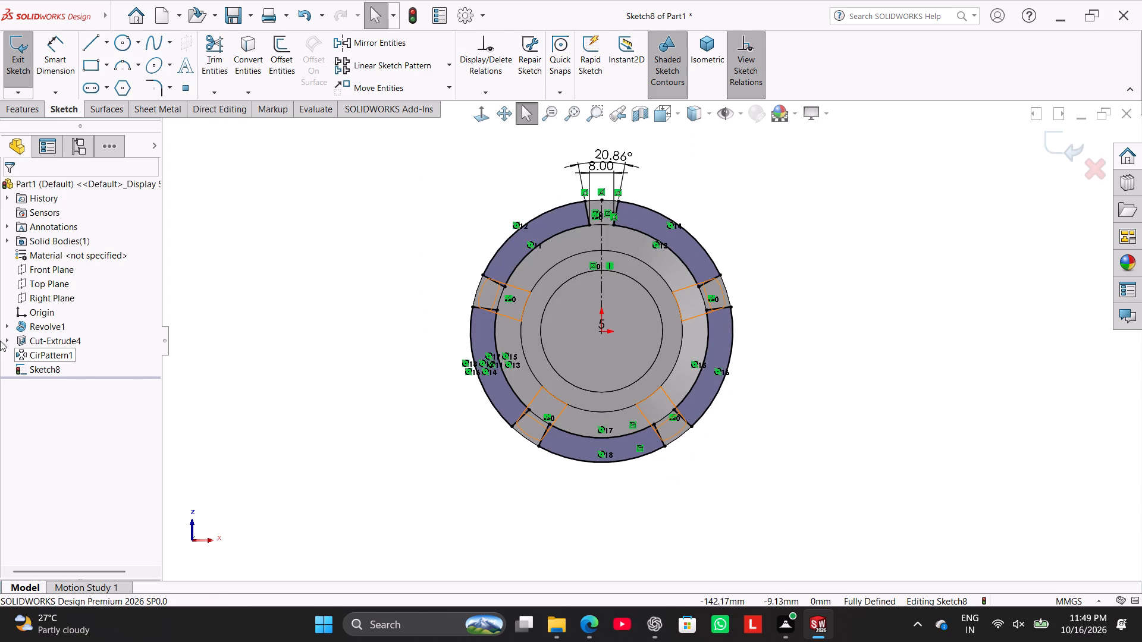
click(29, 114)
click(32, 52)
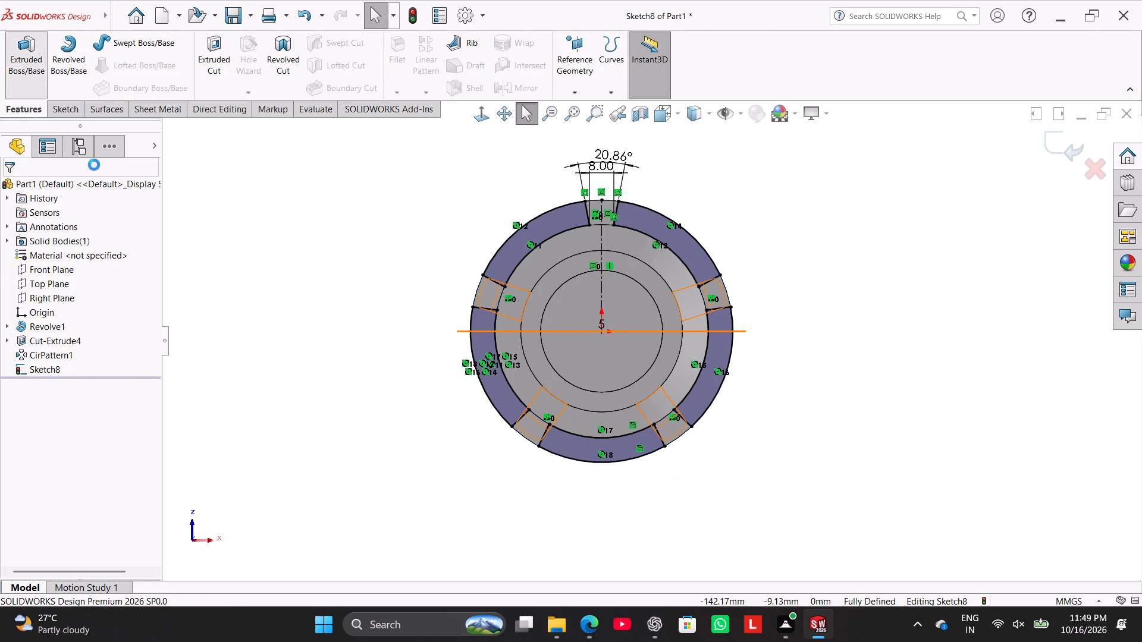
middle_drag(371, 246, 404, 405)
scroll(399, 377, up, 3)
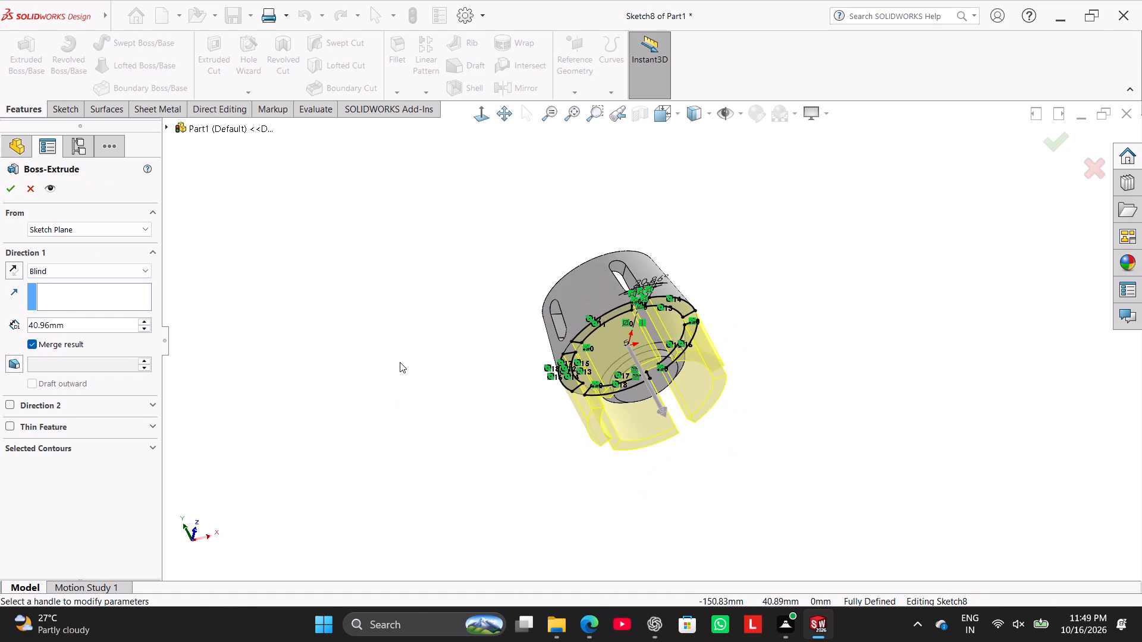
middle_drag(421, 342, 356, 428)
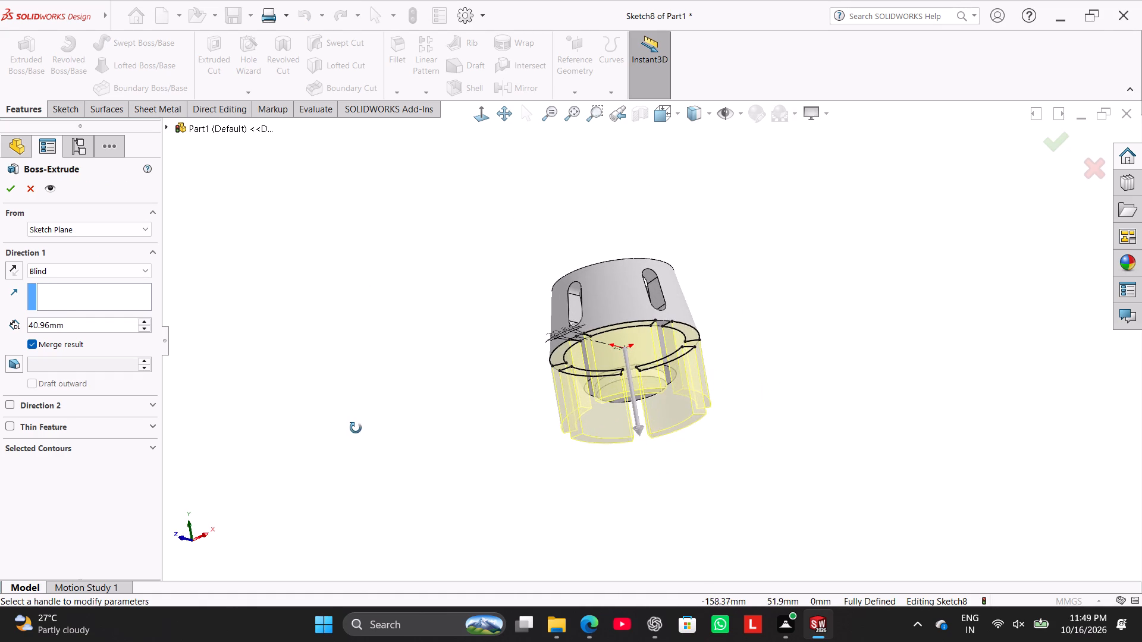
middle_drag(356, 428, 356, 429)
click(46, 267)
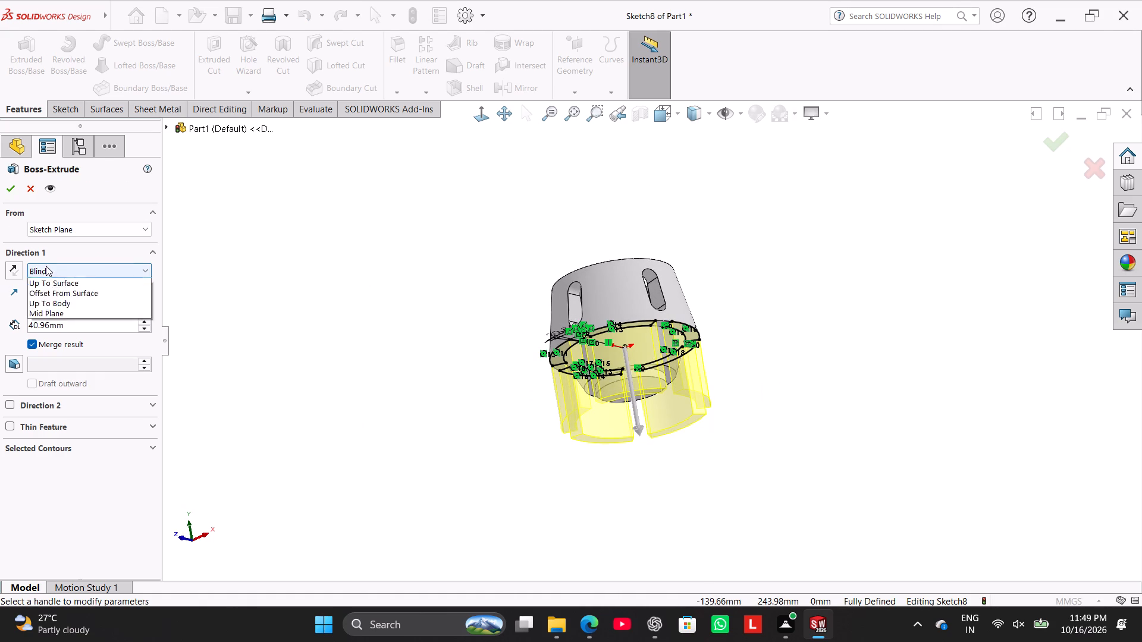
click(54, 285)
double_click(67, 325)
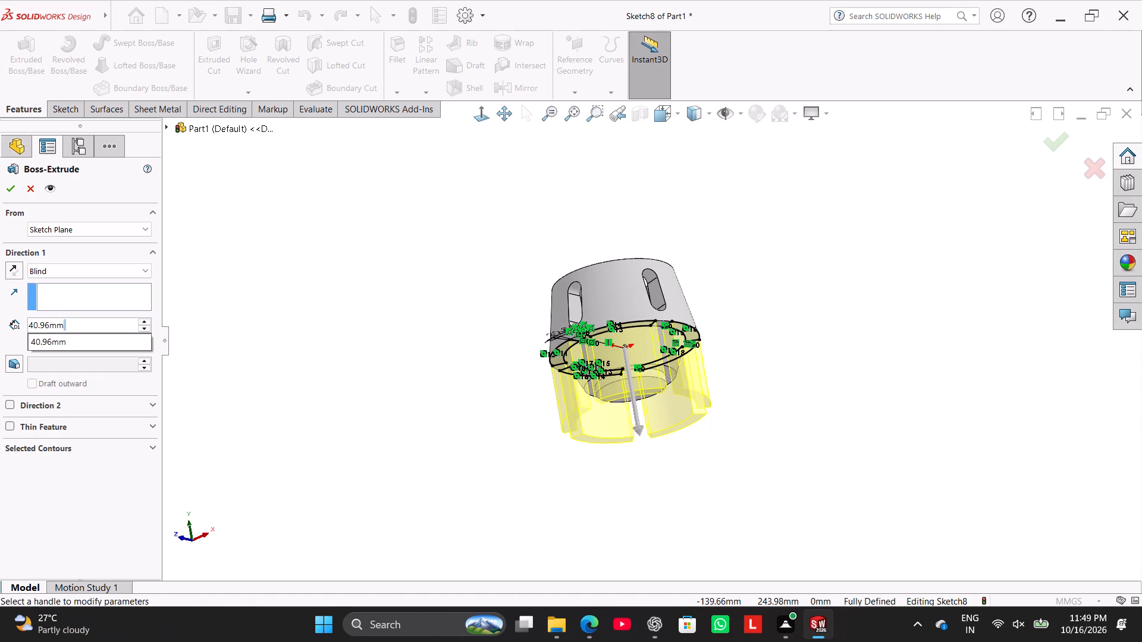
text(10)
key(Return)
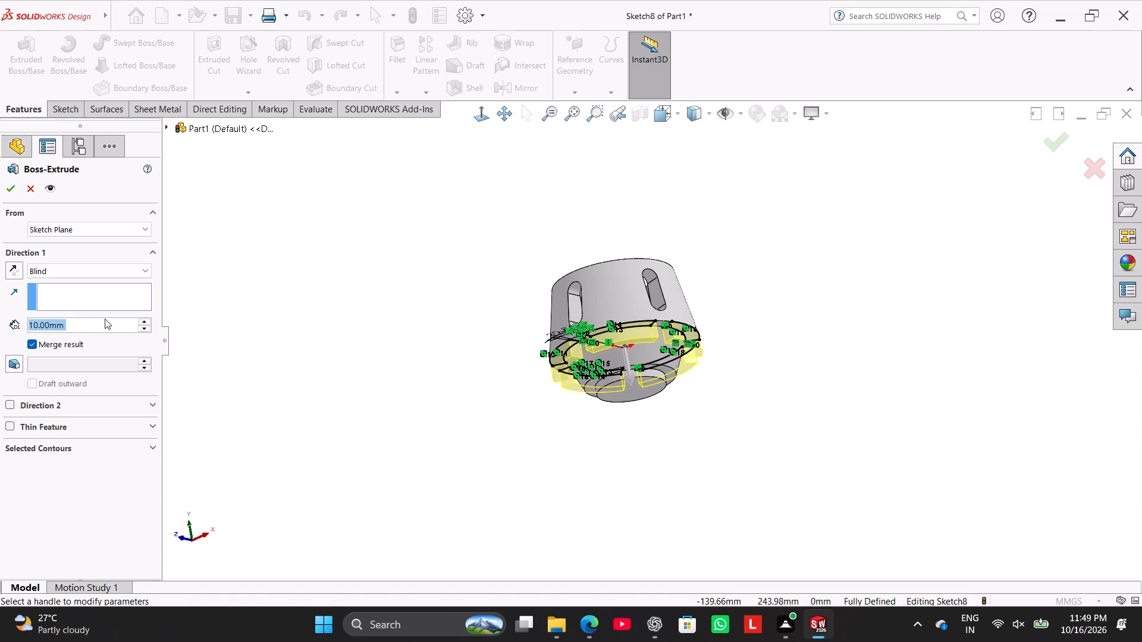
click(12, 182)
click(446, 264)
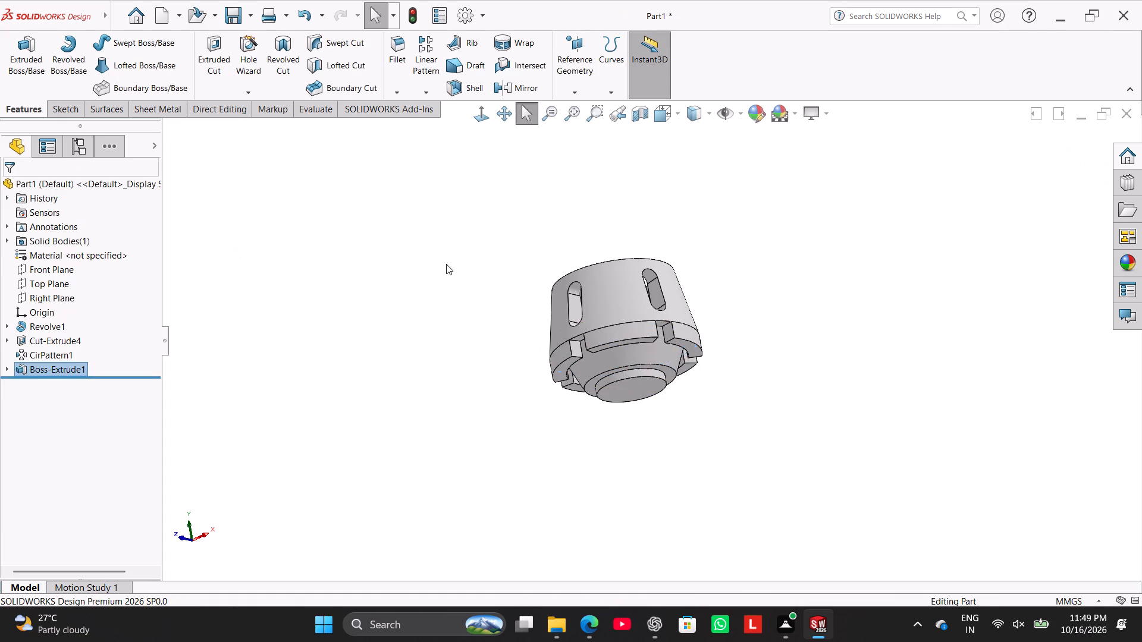
Examine the part from below, above and all around, checking the ring segments, wall slots and bore.
middle_drag(459, 287, 404, 283)
middle_drag(529, 370, 529, 347)
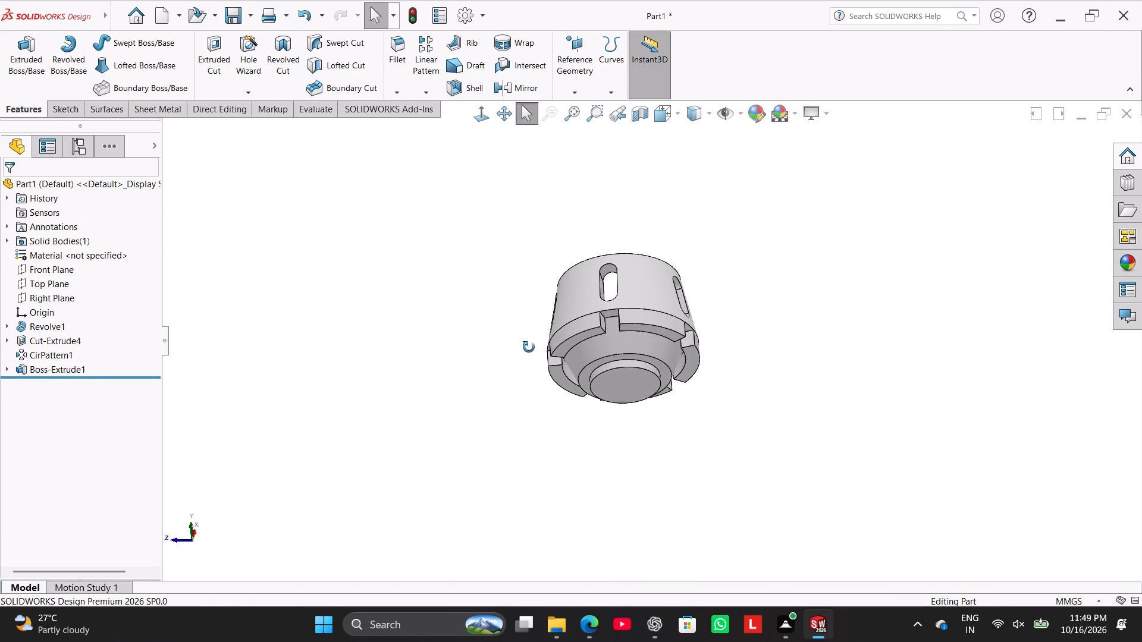
middle_drag(529, 347, 510, 251)
middle_drag(532, 369, 550, 297)
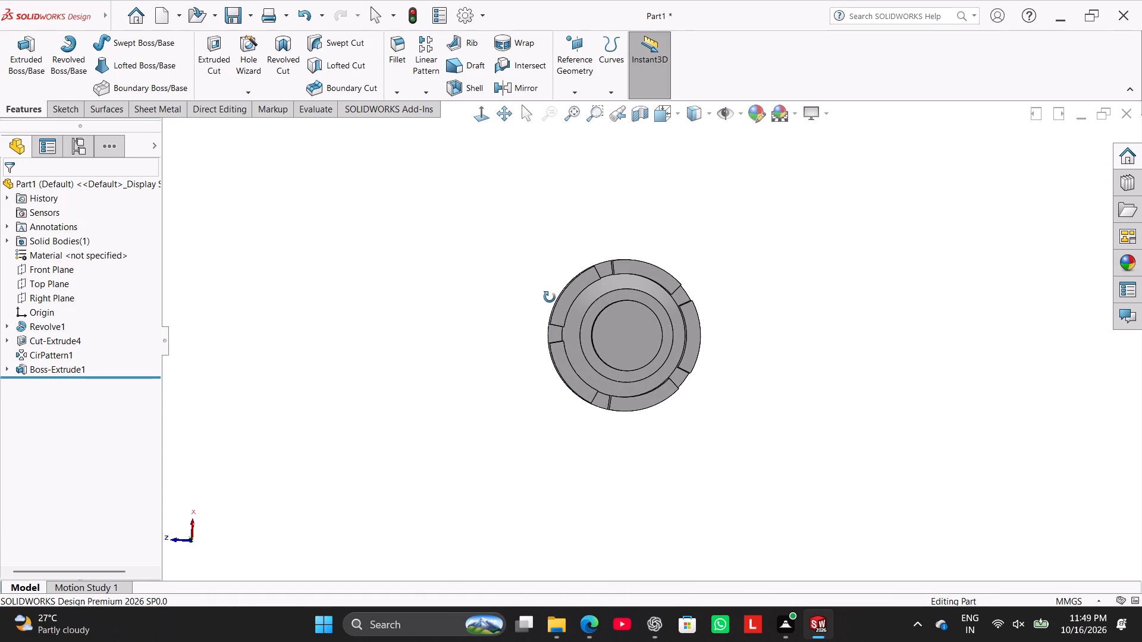
middle_drag(550, 297, 517, 405)
right_drag(500, 405, 557, 311)
right_drag(349, 420, 484, 295)
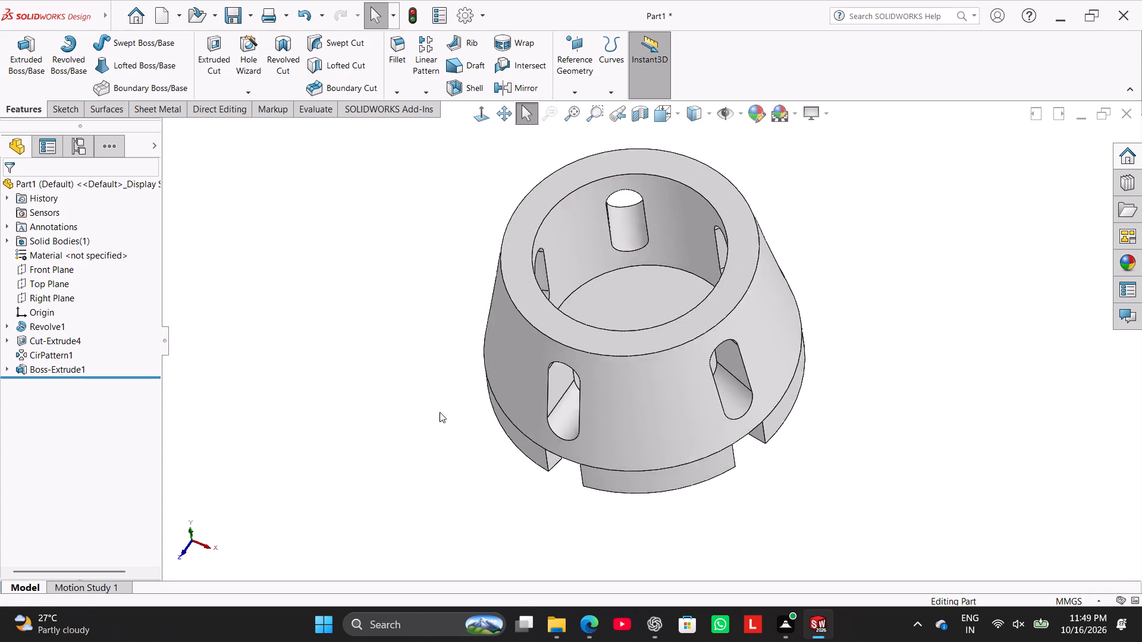
middle_drag(425, 418, 443, 327)
right_drag(431, 380, 470, 310)
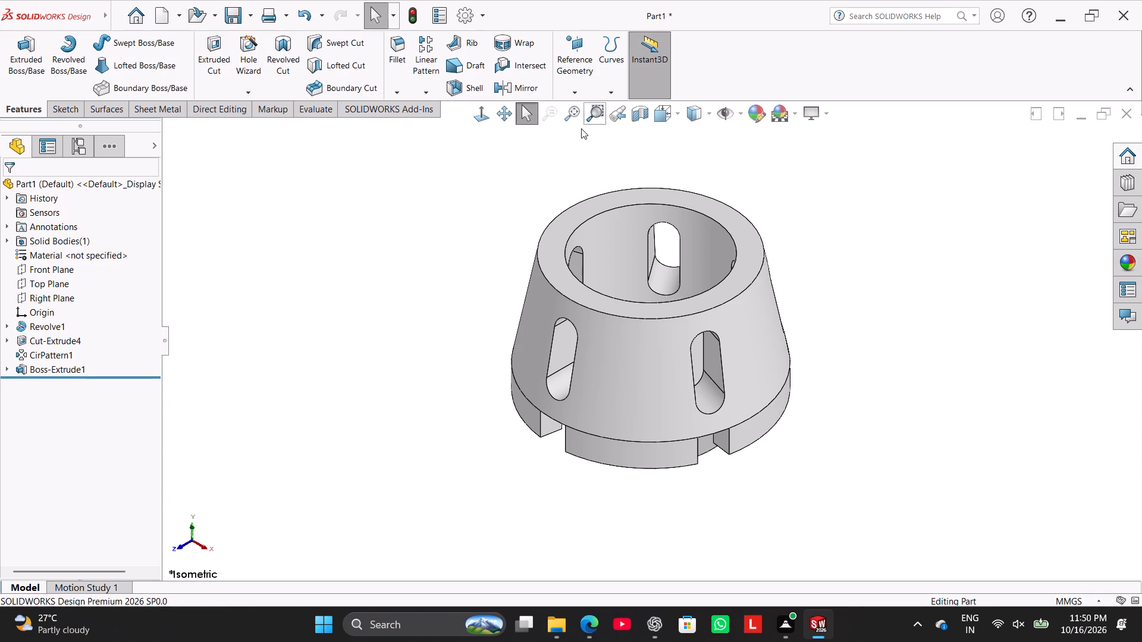
middle_drag(532, 186, 526, 265)
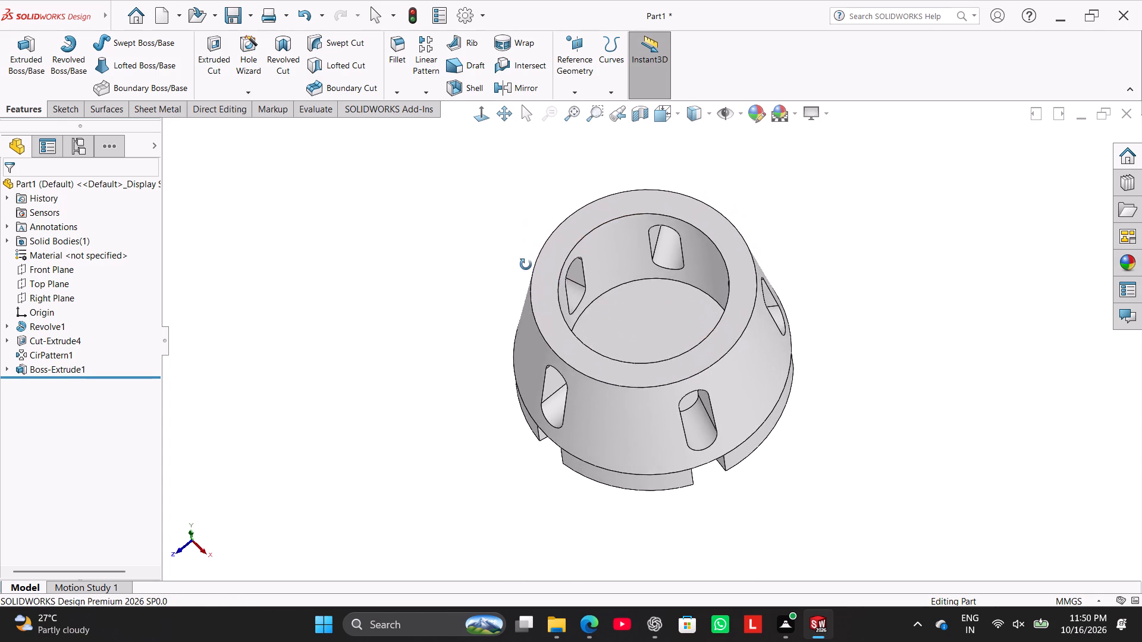
middle_drag(526, 265, 541, 319)
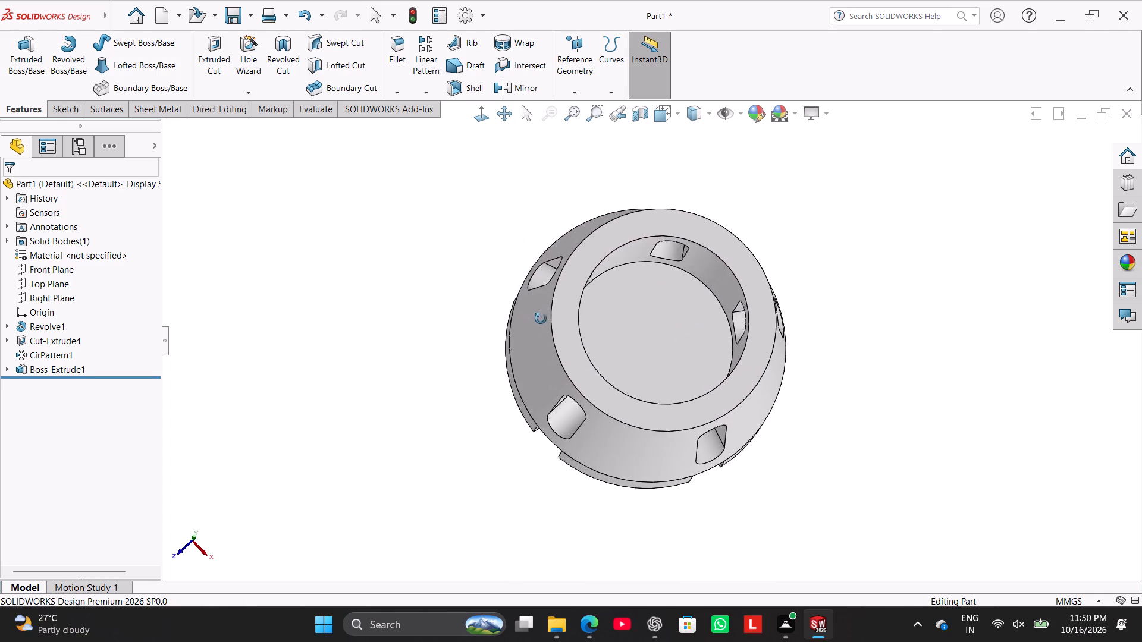
middle_drag(541, 319, 536, 323)
right_drag(399, 329, 511, 196)
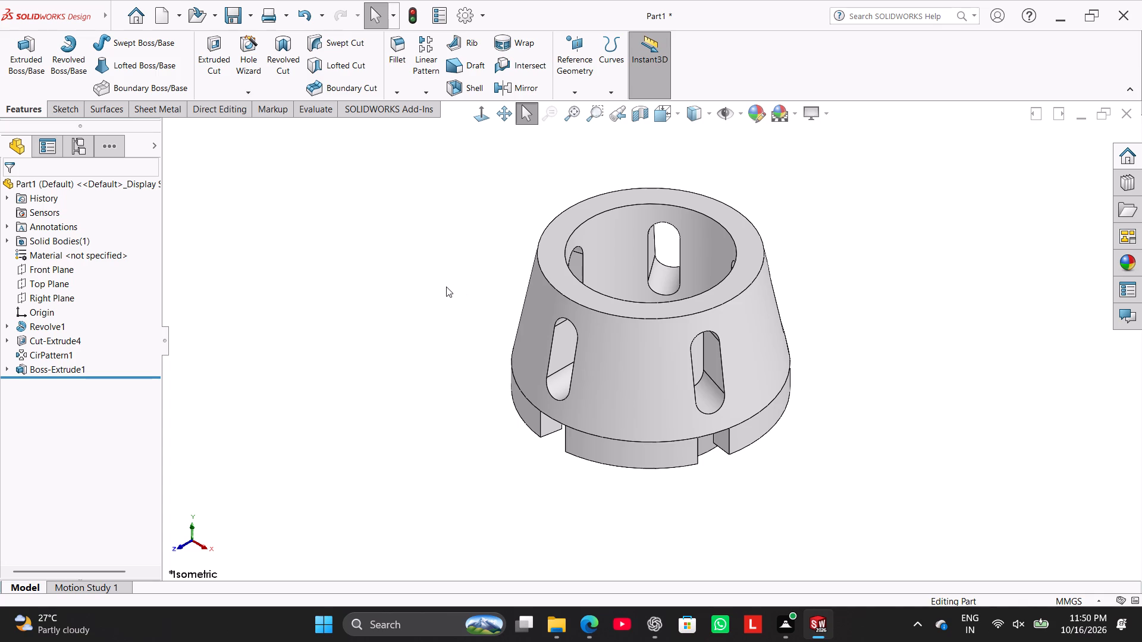
middle_drag(464, 252, 506, 270)
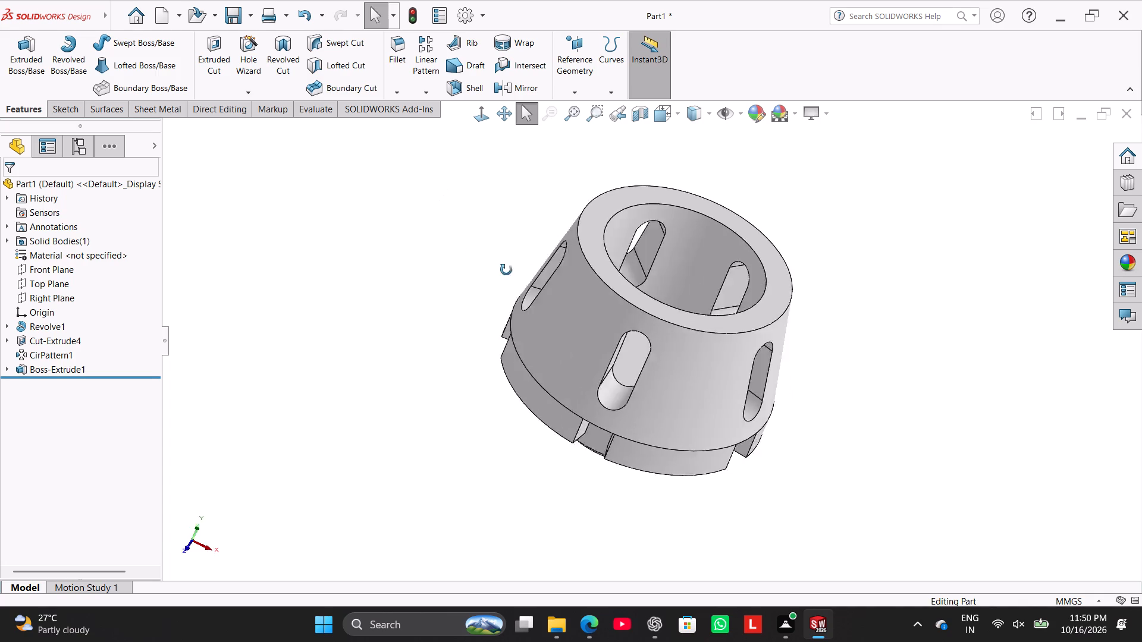
middle_drag(506, 270, 507, 320)
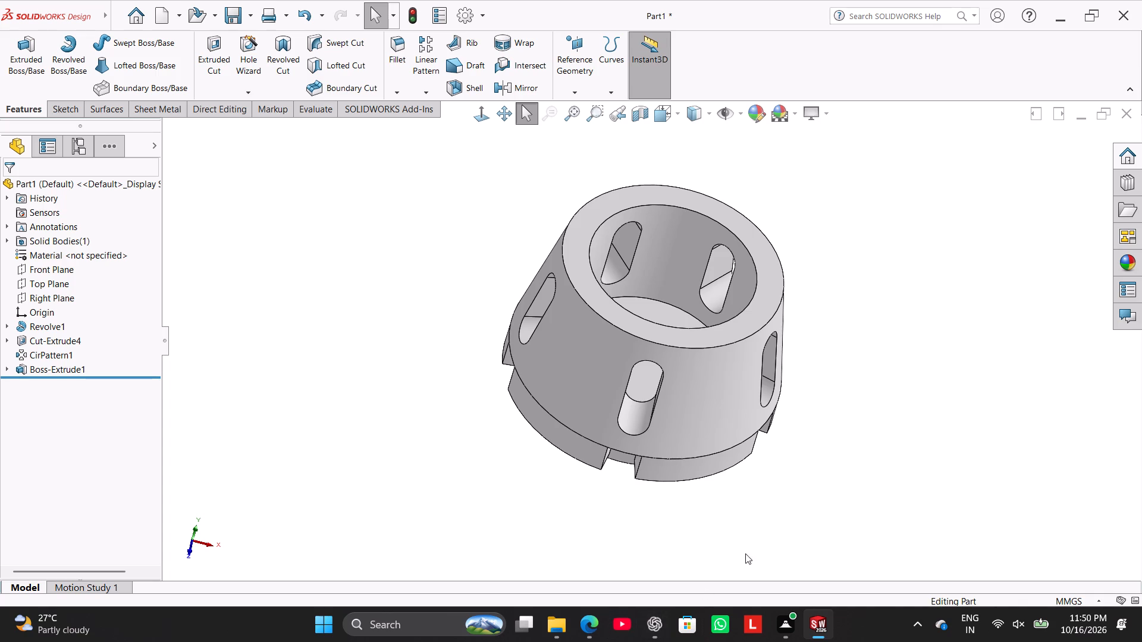
middle_drag(747, 540, 746, 503)
middle_drag(399, 458, 472, 501)
middle_drag(350, 336, 432, 418)
middle_drag(415, 197, 360, 277)
middle_drag(446, 259, 438, 246)
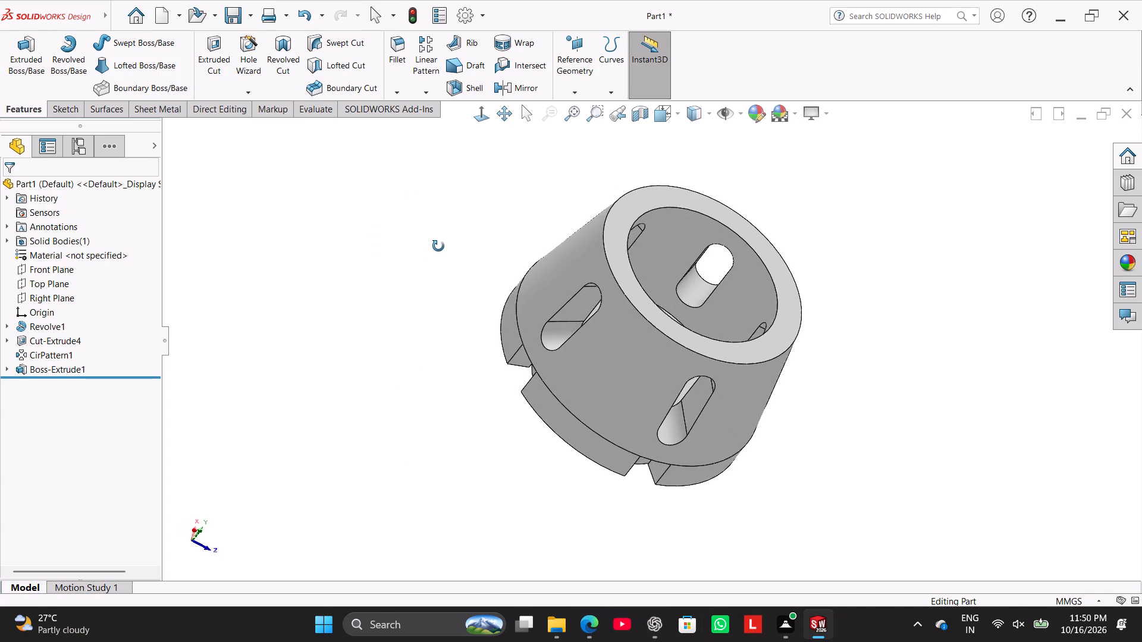
middle_drag(438, 246, 429, 241)
middle_drag(426, 256, 476, 364)
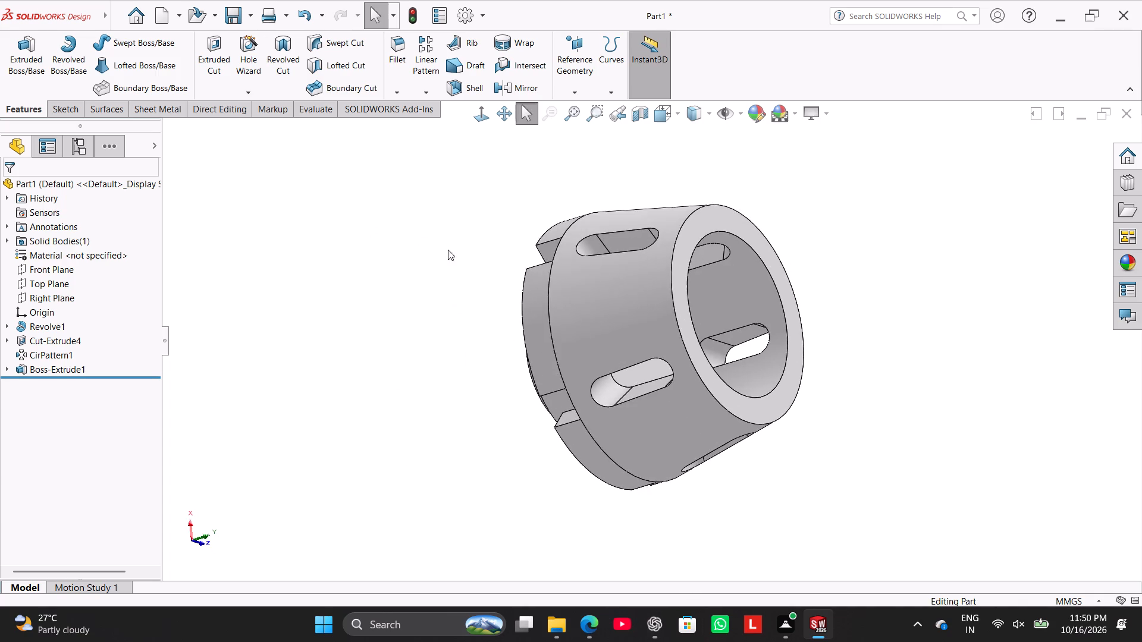
middle_drag(441, 257, 447, 317)
middle_drag(431, 284, 420, 237)
scroll(422, 244, up, 1)
right_drag(344, 342, 418, 230)
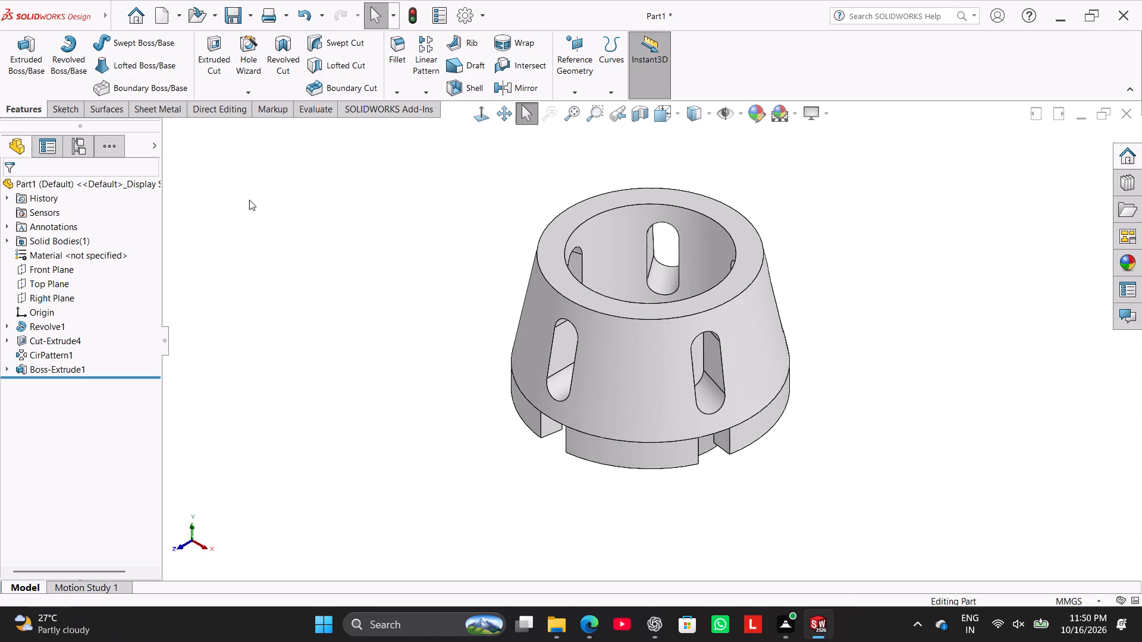
Reopen the ring-segment extrusion's sketch and delete its ring arcs, centerline, dimensions and the gap side lines, except one gap's two lines.
right_click(43, 369)
click(74, 339)
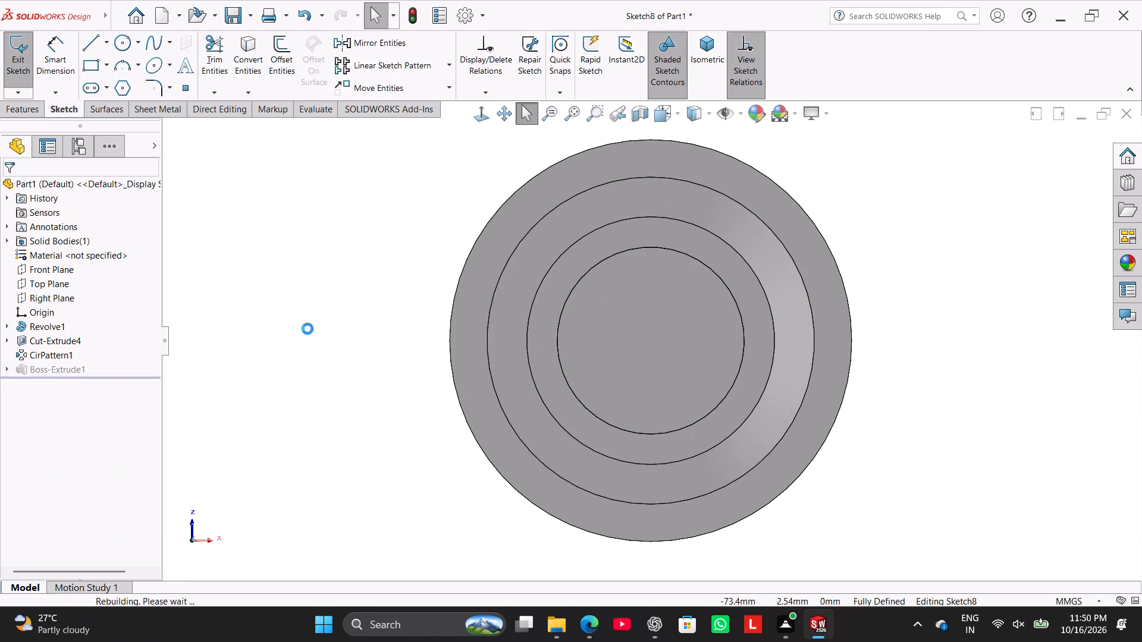
click(308, 328)
scroll(547, 263, up, 2)
scroll(547, 263, down, 1)
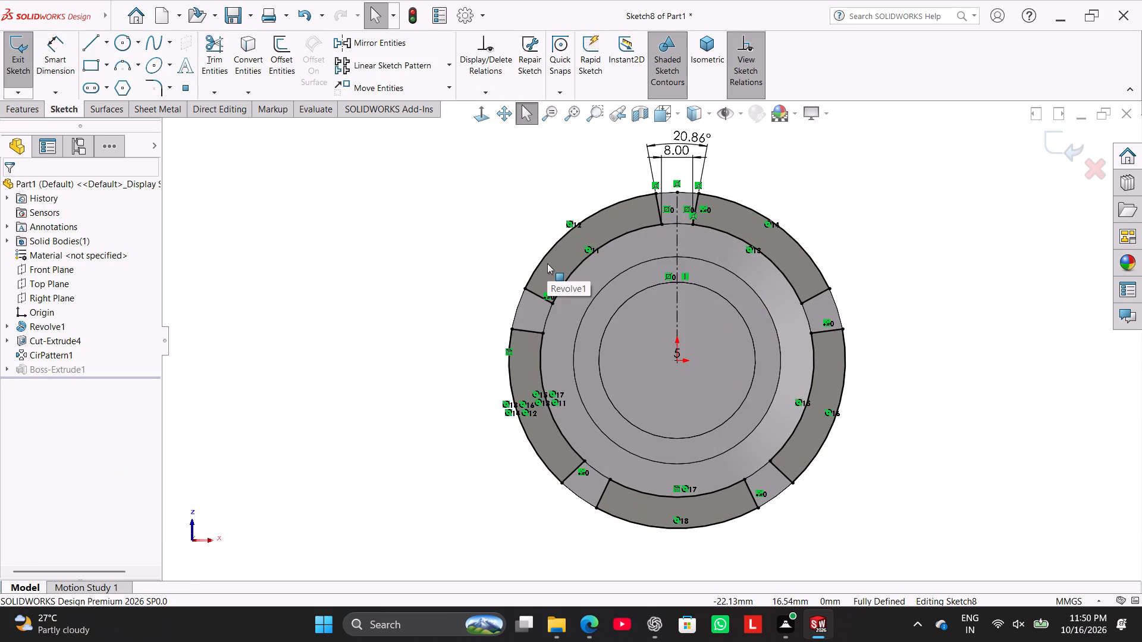
scroll(895, 344, up, 1)
scroll(886, 354, down, 1)
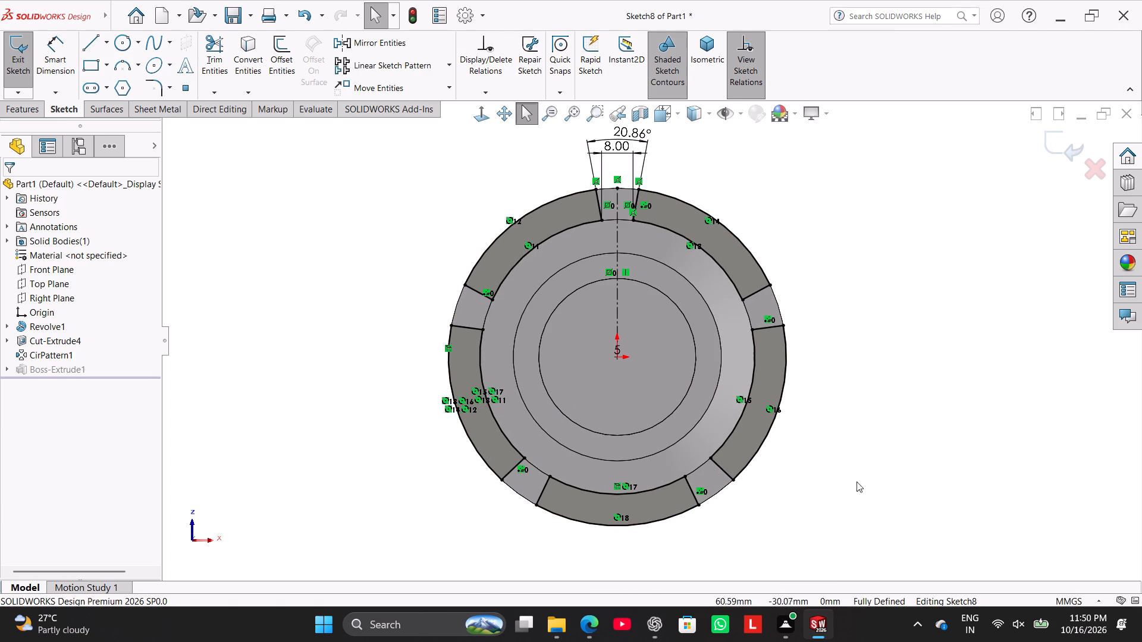
drag(872, 523, 544, 179)
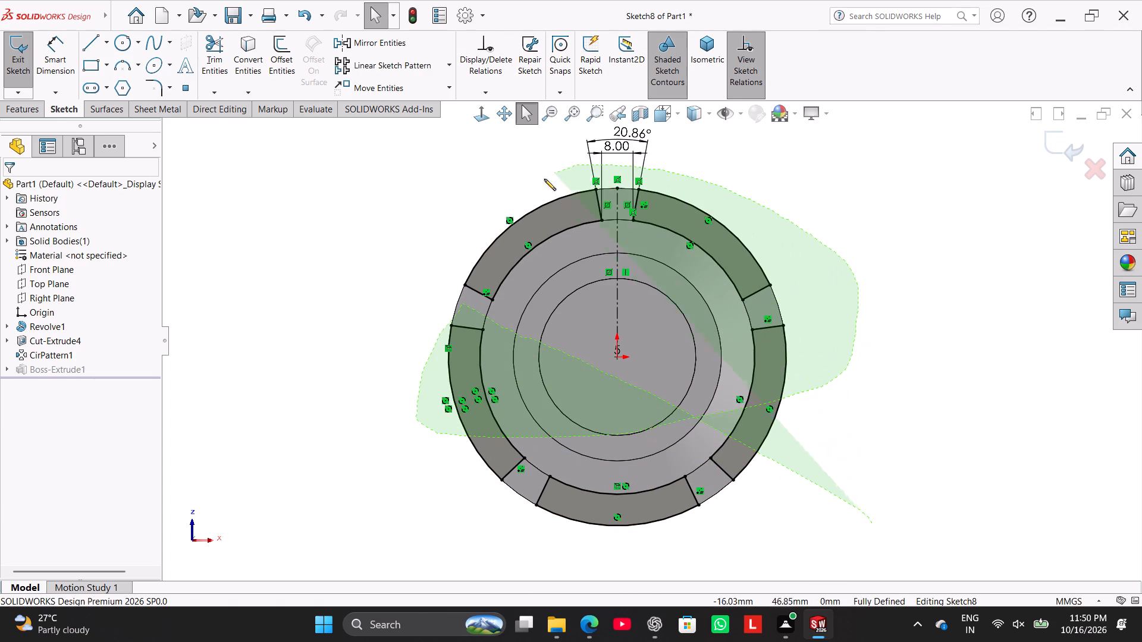
drag(544, 179, 610, 502)
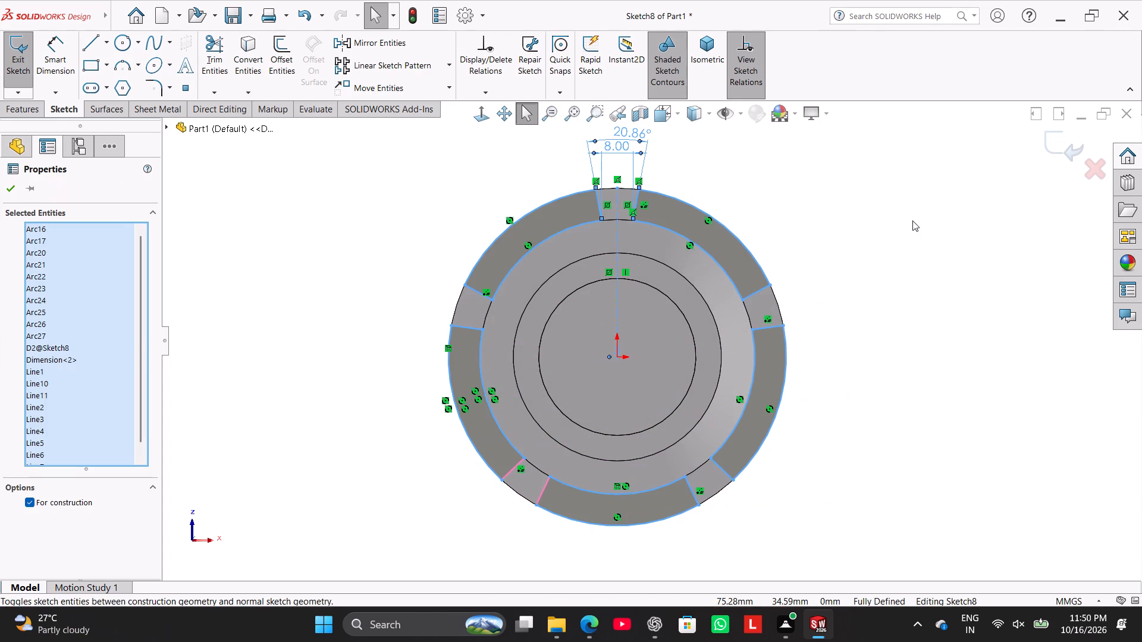
right_click(912, 221)
click(964, 388)
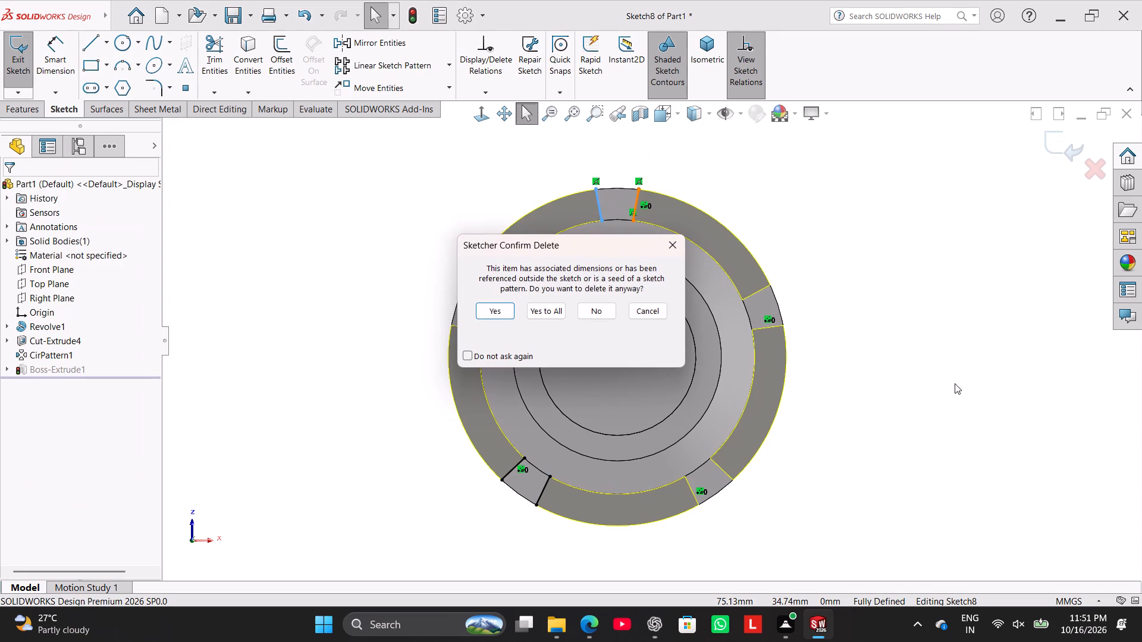
click(539, 313)
click(417, 271)
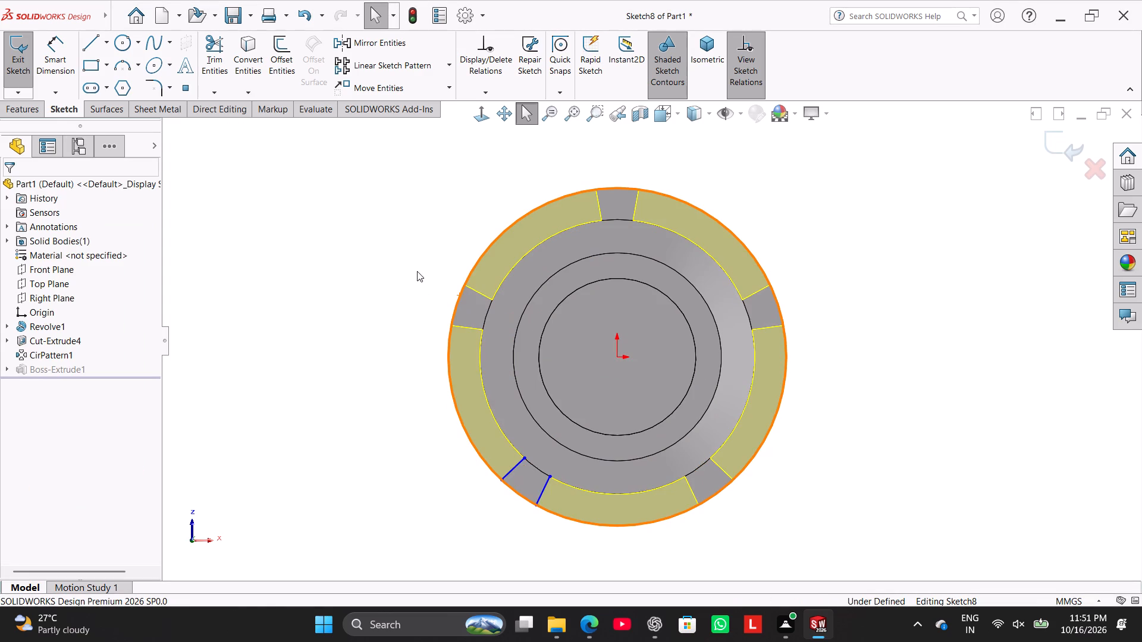
click(419, 370)
Exit the sketch, rebuilding anyway, and delete the ring-segment extrusion Boss-Extrude1 while keeping its sketch.
drag(644, 527, 464, 439)
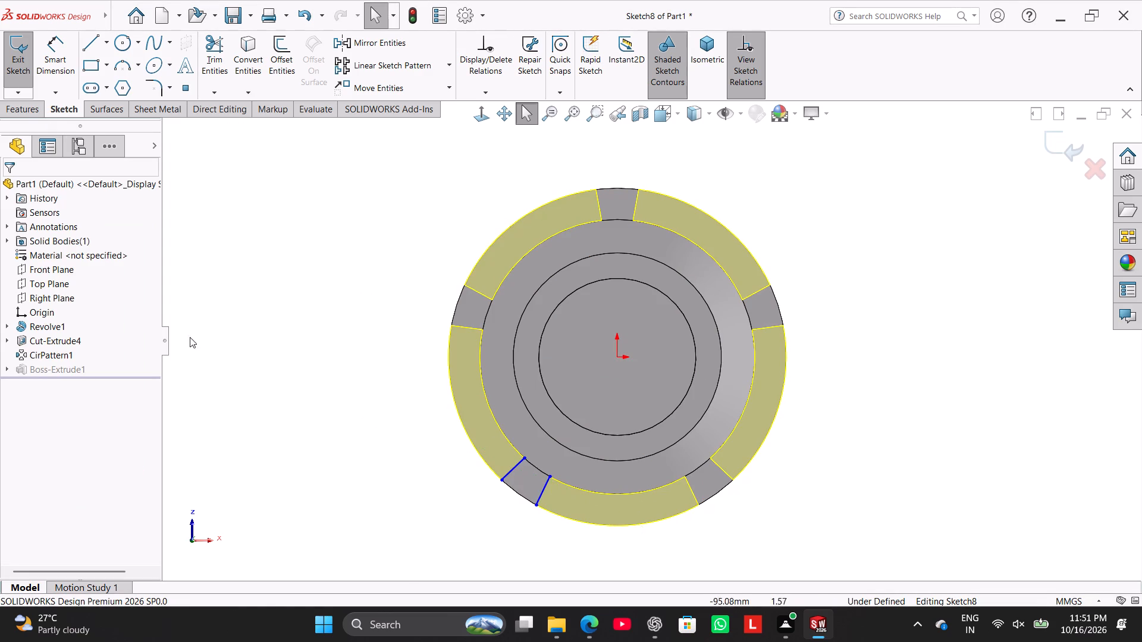
click(14, 80)
click(601, 334)
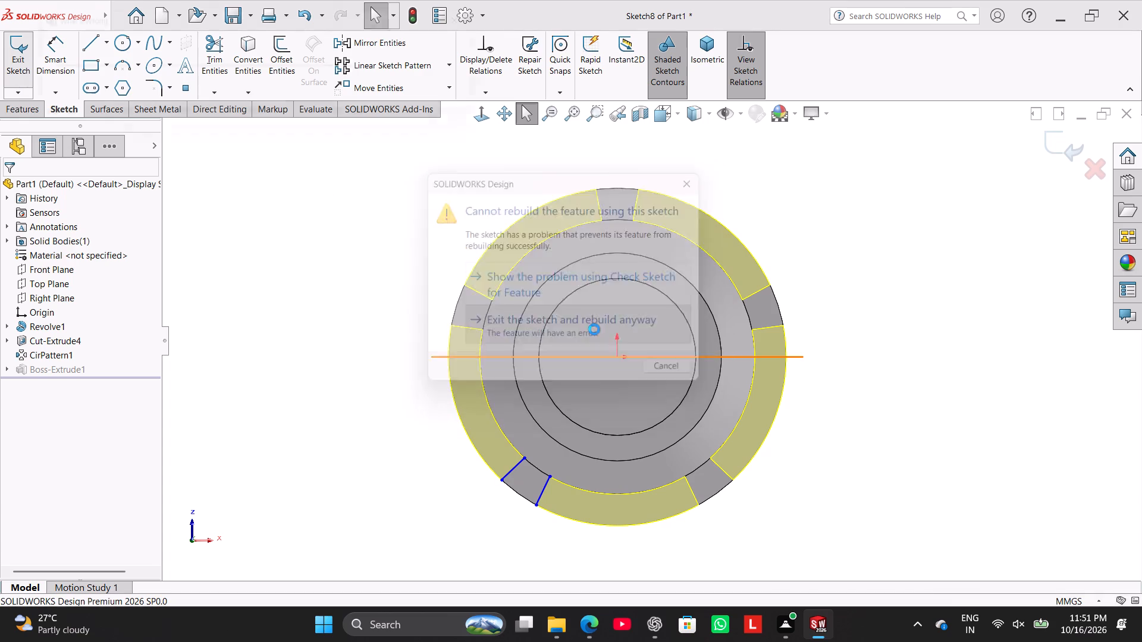
click(438, 100)
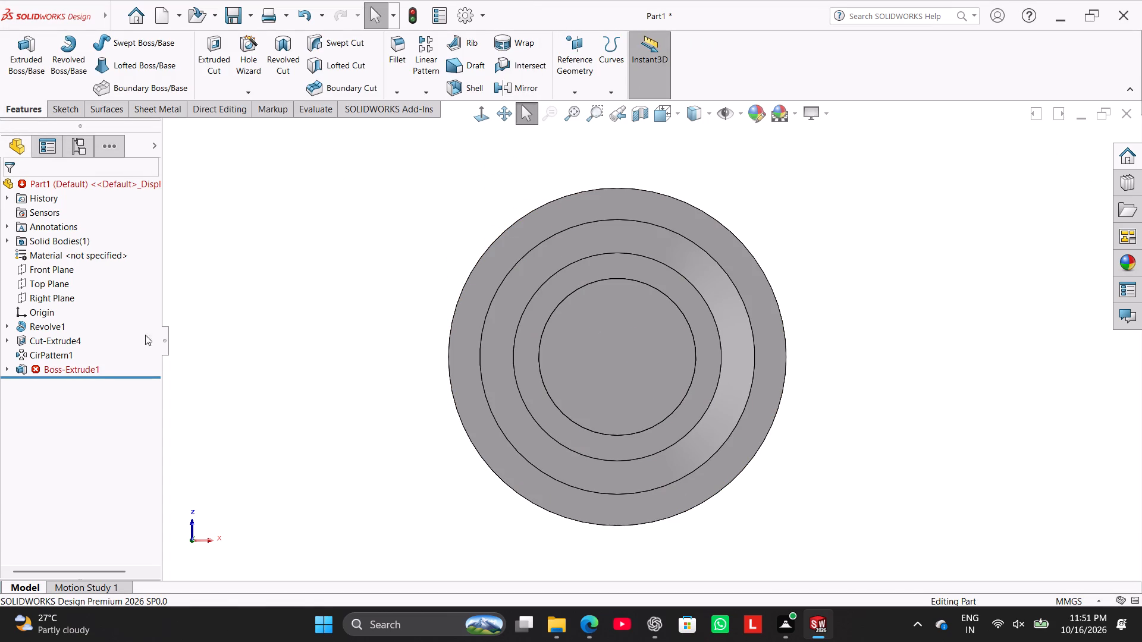
right_click(59, 372)
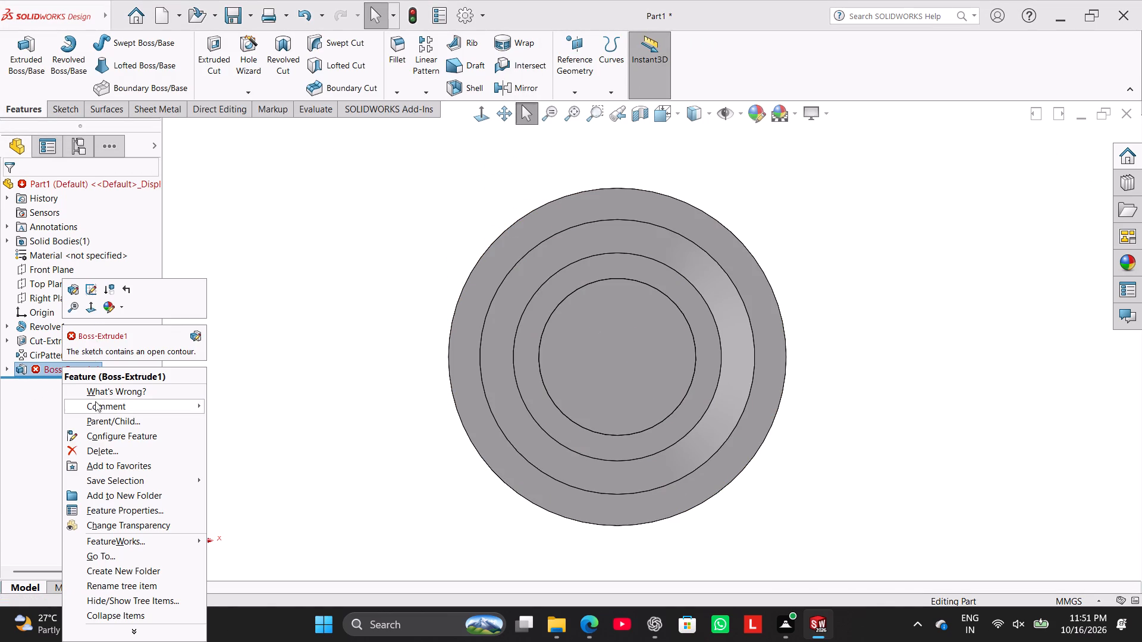
click(112, 443)
click(658, 224)
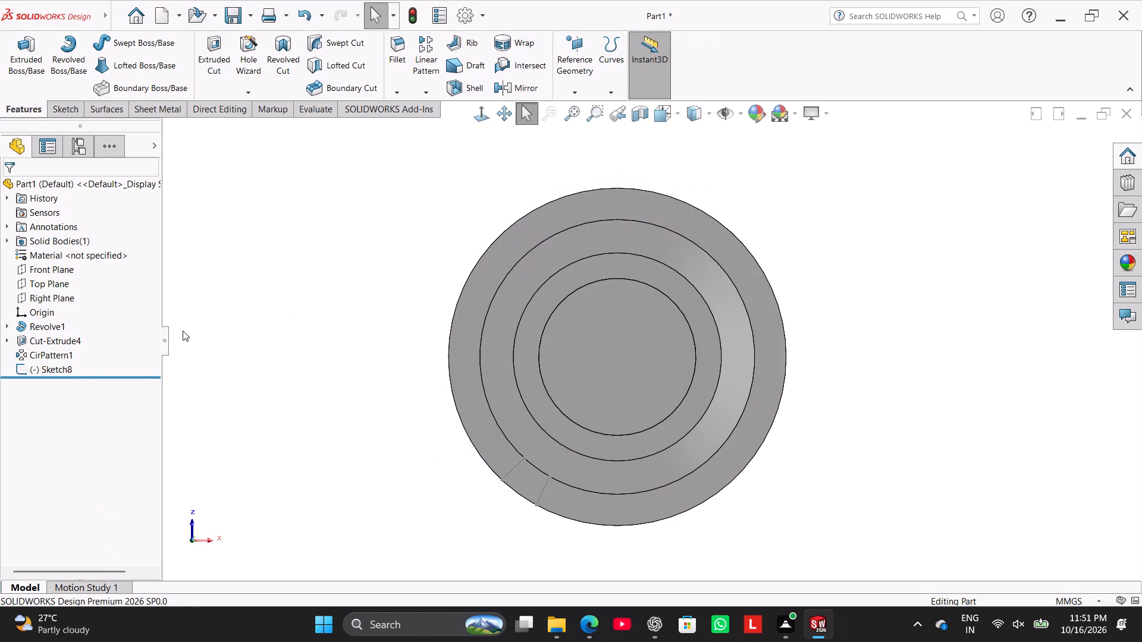
Reopen Sketch8 and delete the two remaining gap side lines together with their associated references.
right_click(31, 371)
click(52, 335)
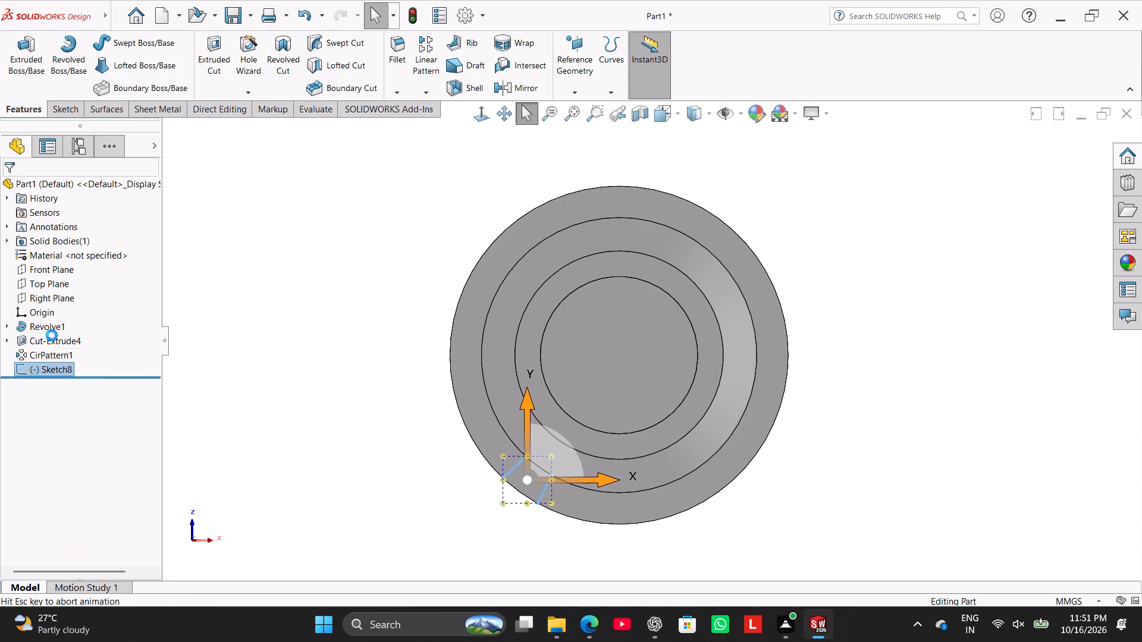
click(416, 299)
drag(662, 514, 657, 512)
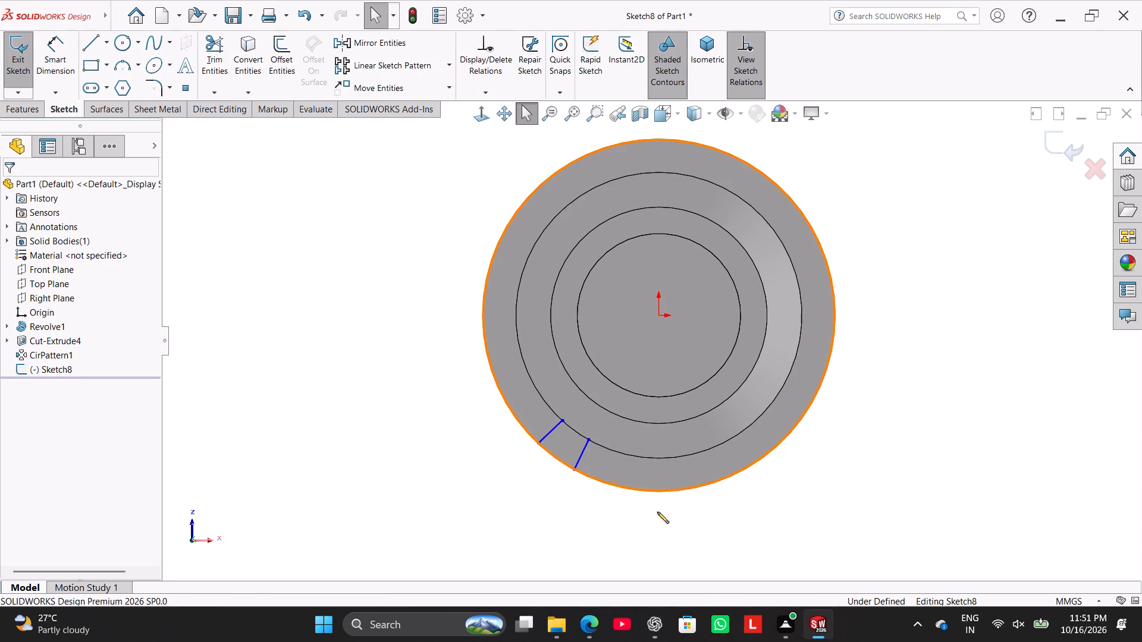
drag(657, 512, 572, 446)
right_click(399, 435)
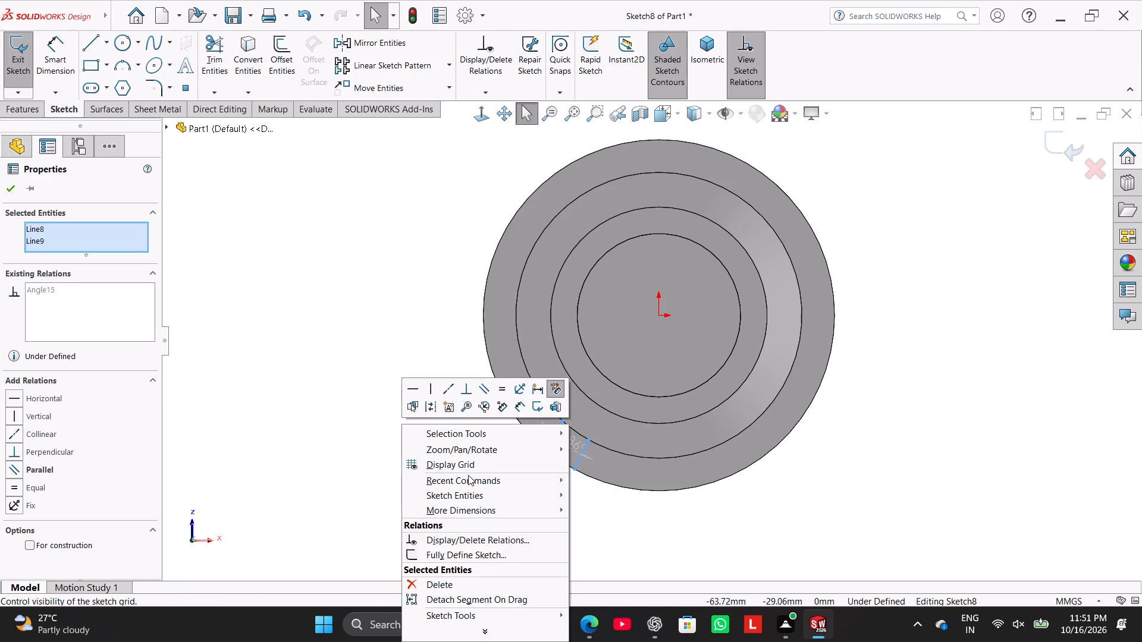
click(465, 580)
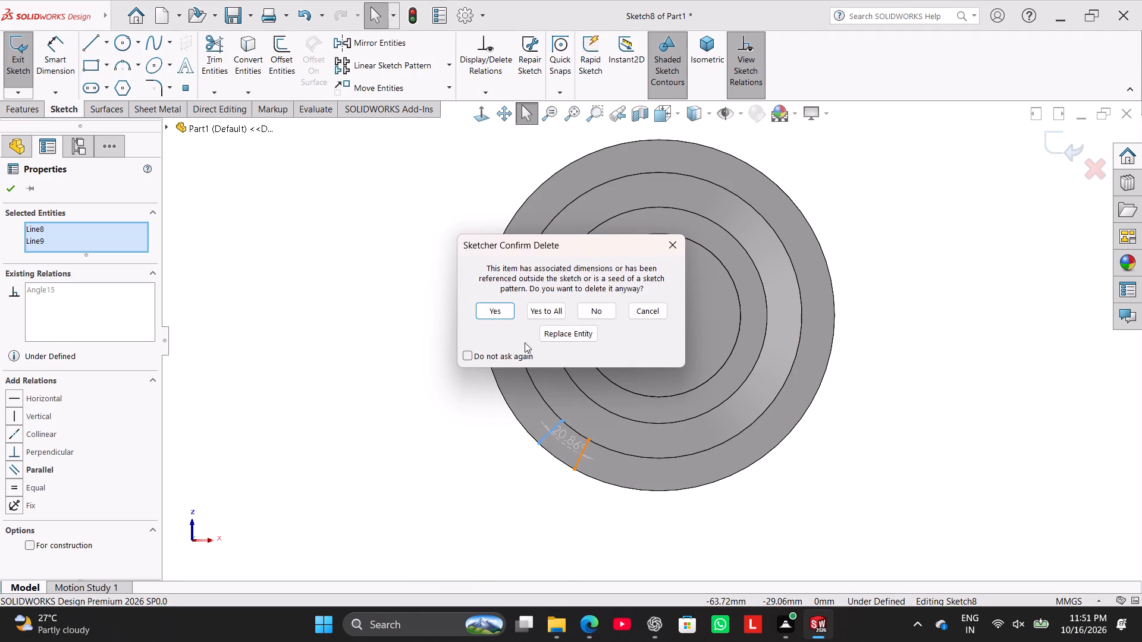
click(537, 311)
right_click(423, 359)
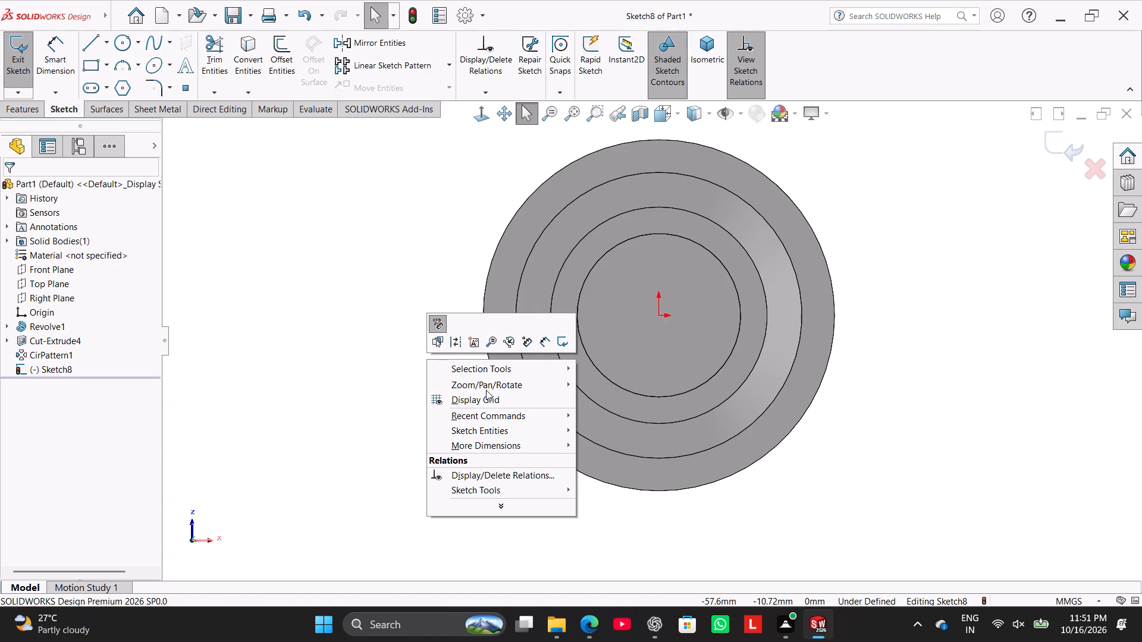
click(581, 367)
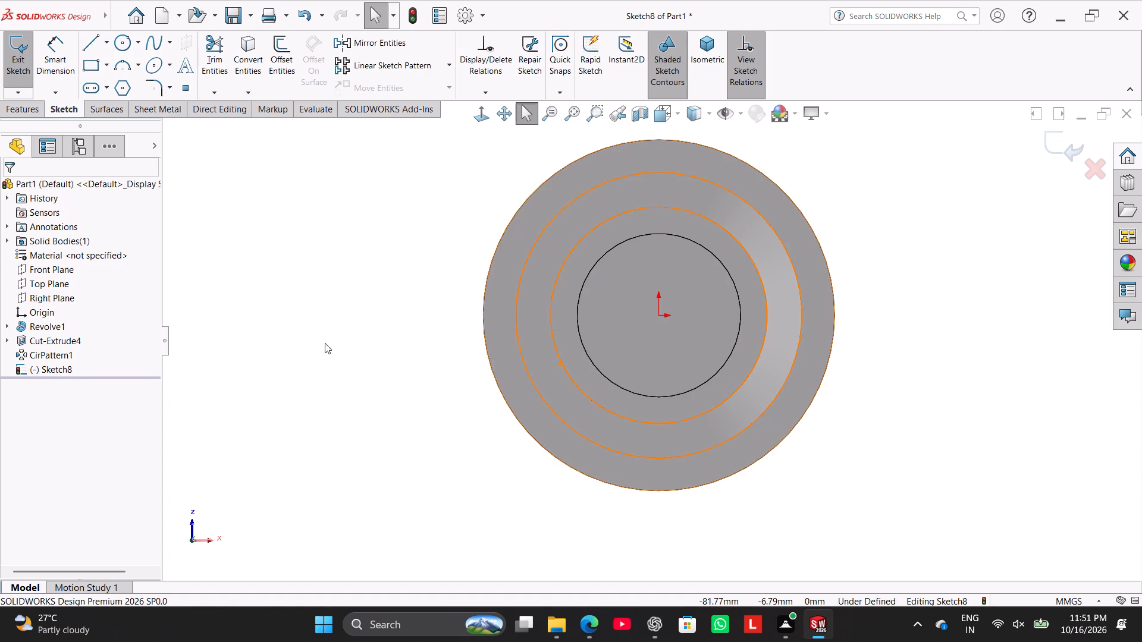
click(308, 187)
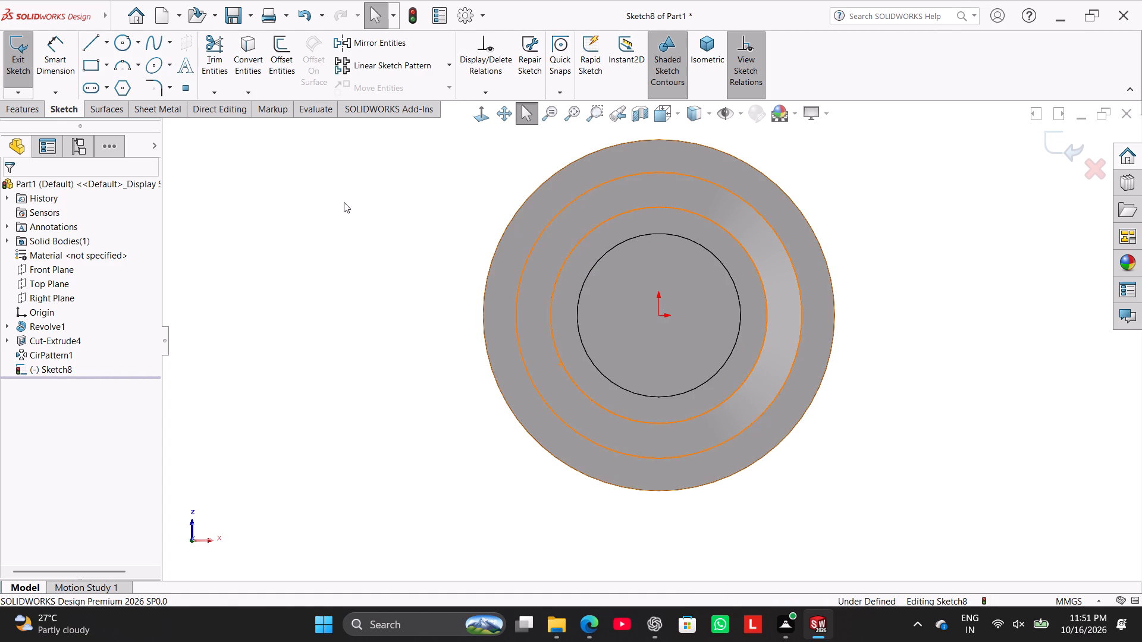
Sketch a horizontal centerline about 42.4 mm long from the origin to the body's outer circular edge.
click(108, 34)
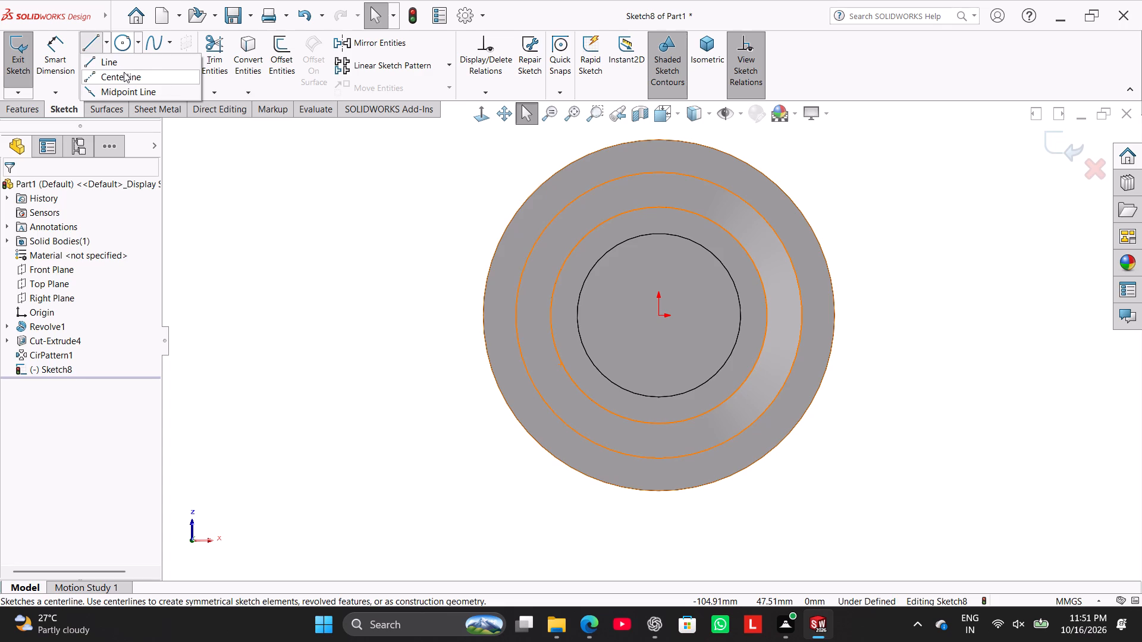
click(124, 72)
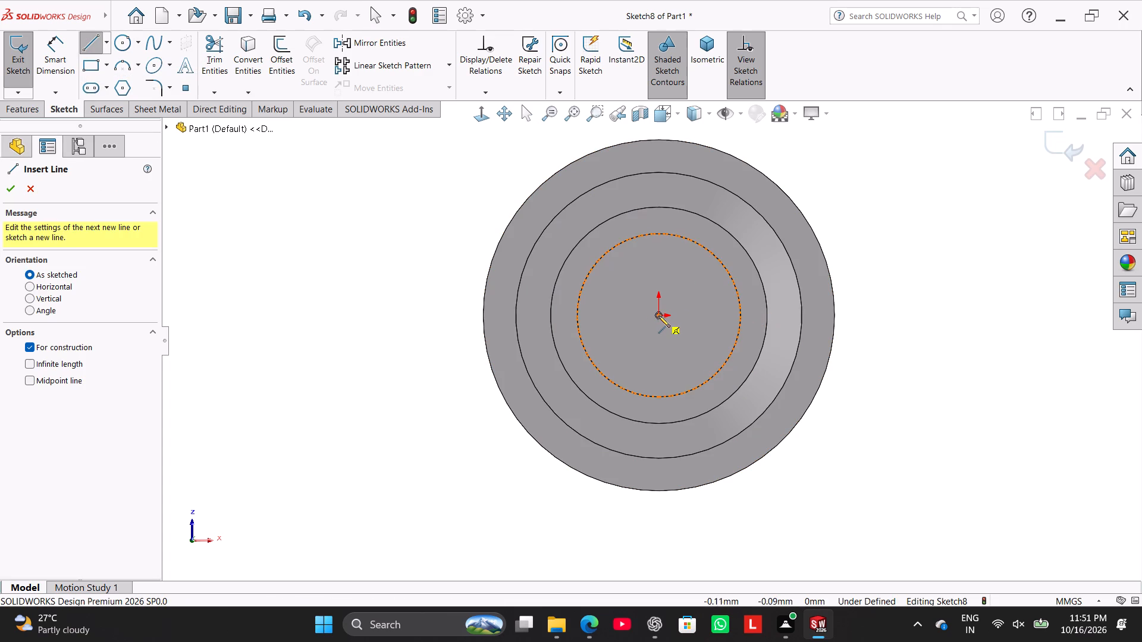
click(659, 316)
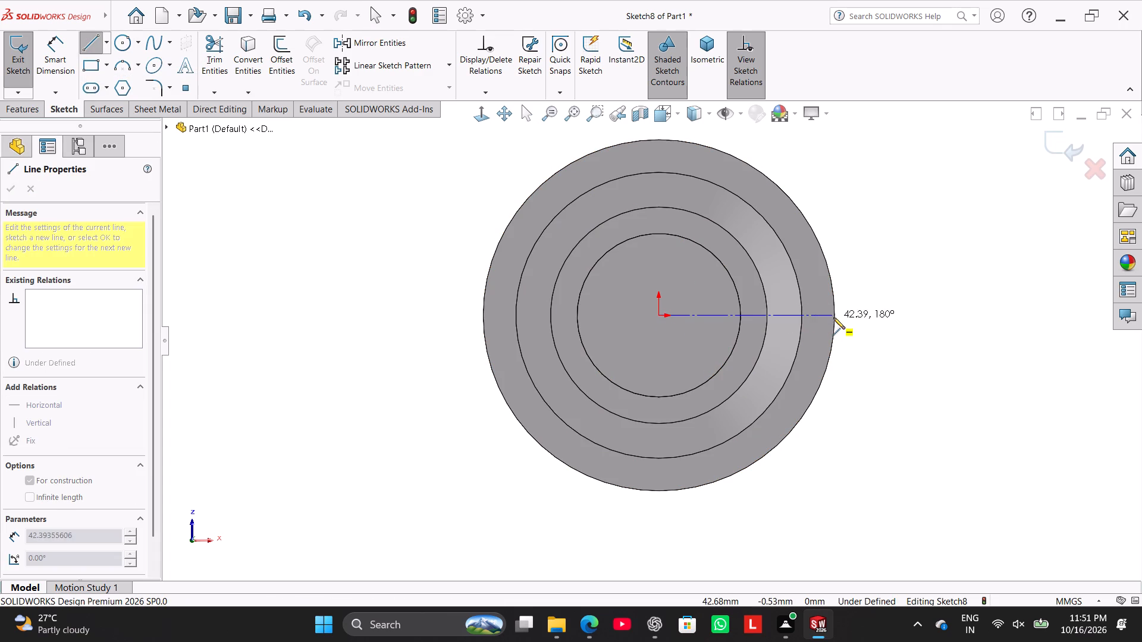
click(834, 317)
right_click(369, 302)
click(399, 308)
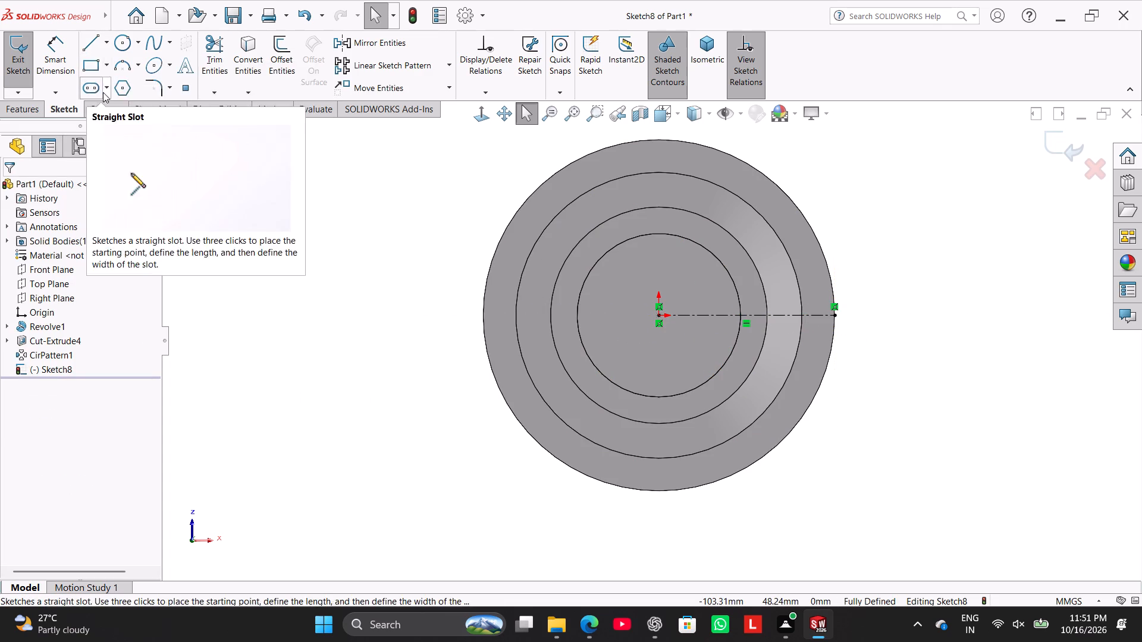
Sketch two short slanted lines across the outer ring, one above the centerline about 4 mm long and one below it.
click(93, 42)
scroll(826, 299, down, 4)
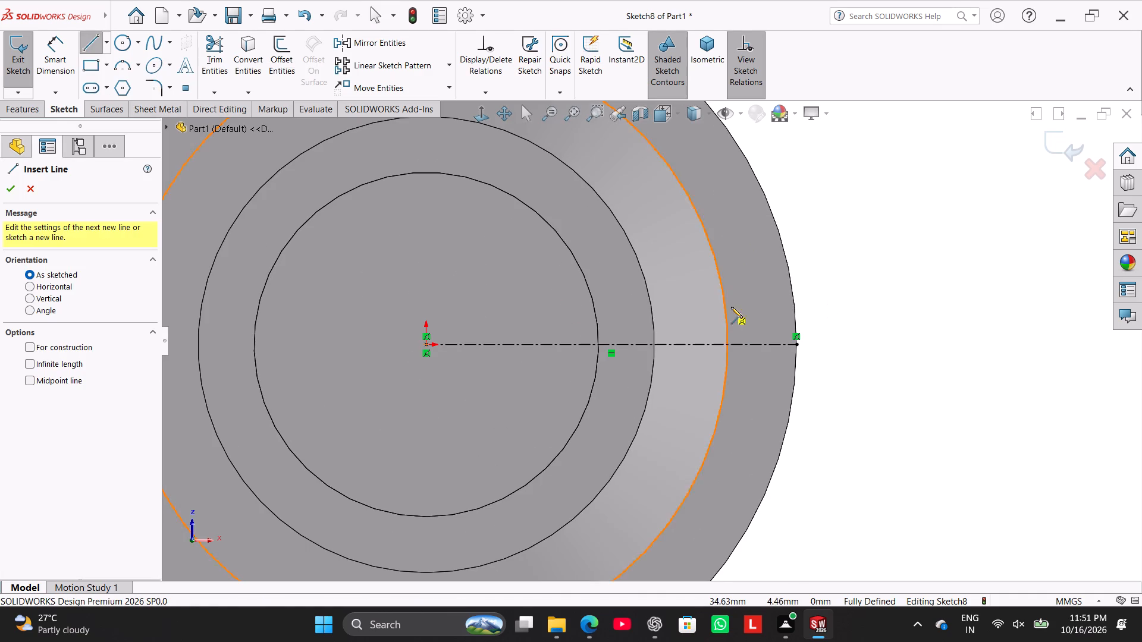
click(737, 309)
click(771, 303)
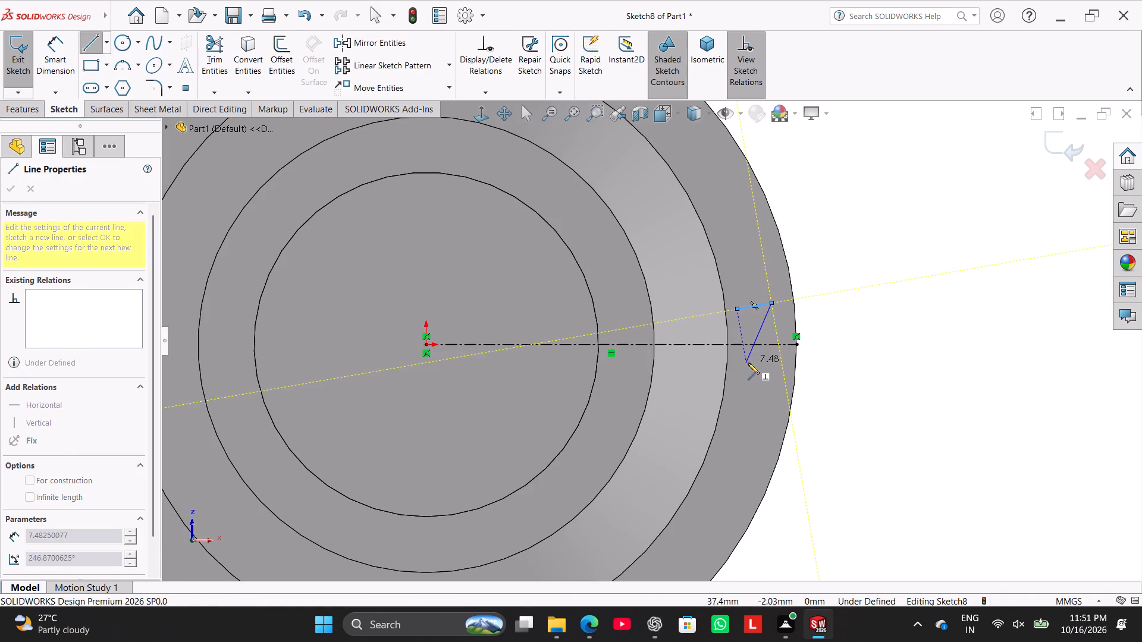
right_click(748, 361)
click(771, 385)
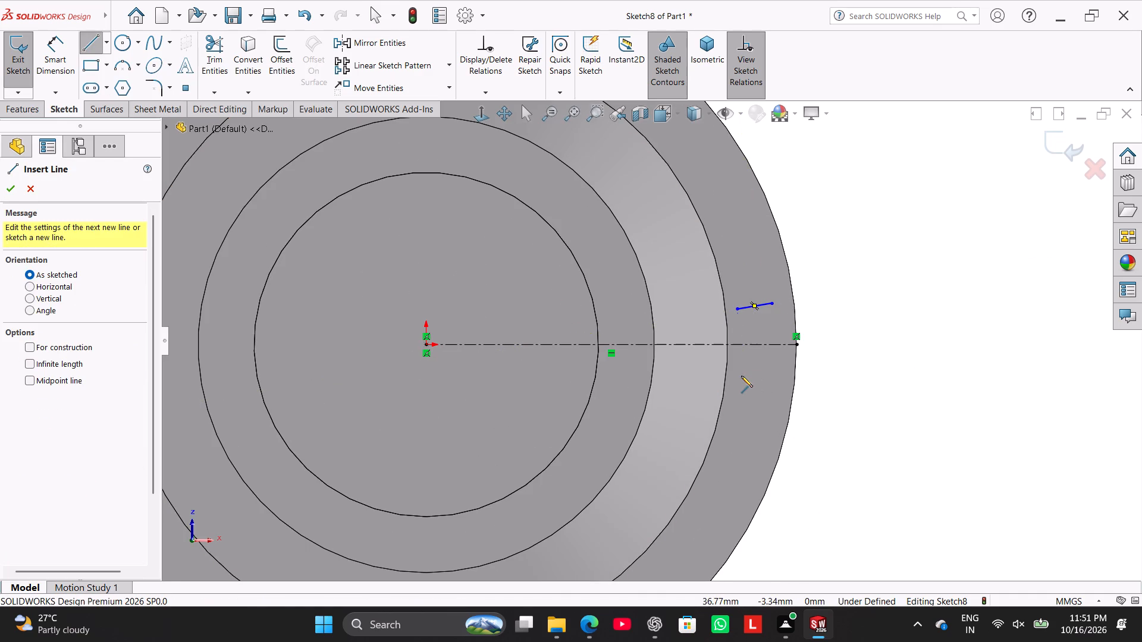
click(741, 376)
click(768, 385)
right_click(840, 292)
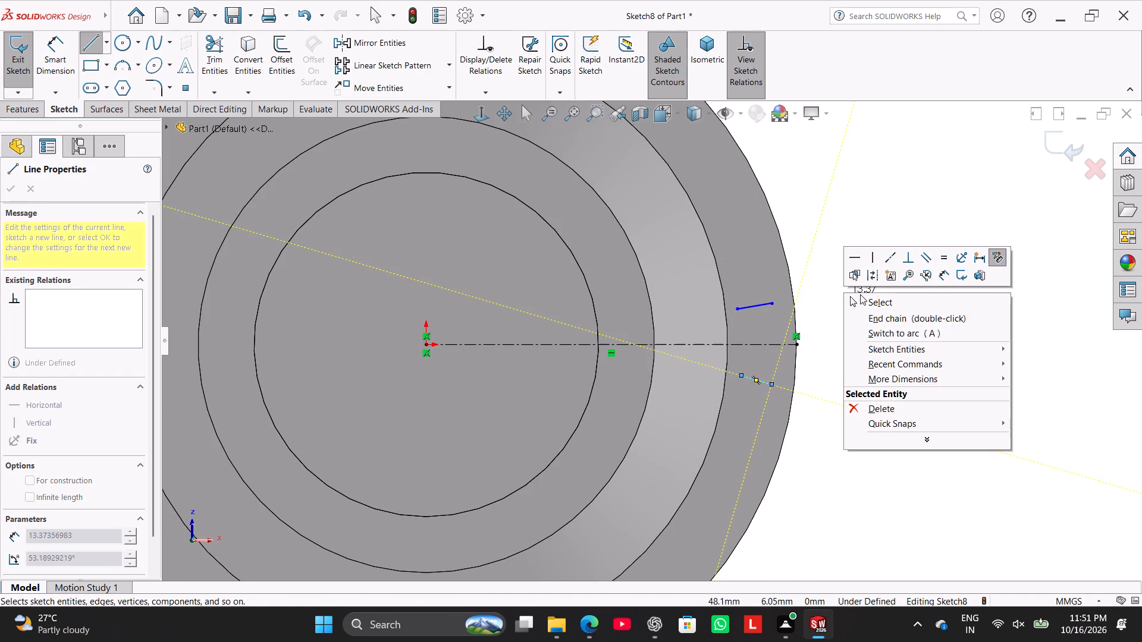
click(868, 301)
Make the two short lines symmetric about the horizontal centerline.
click(762, 305)
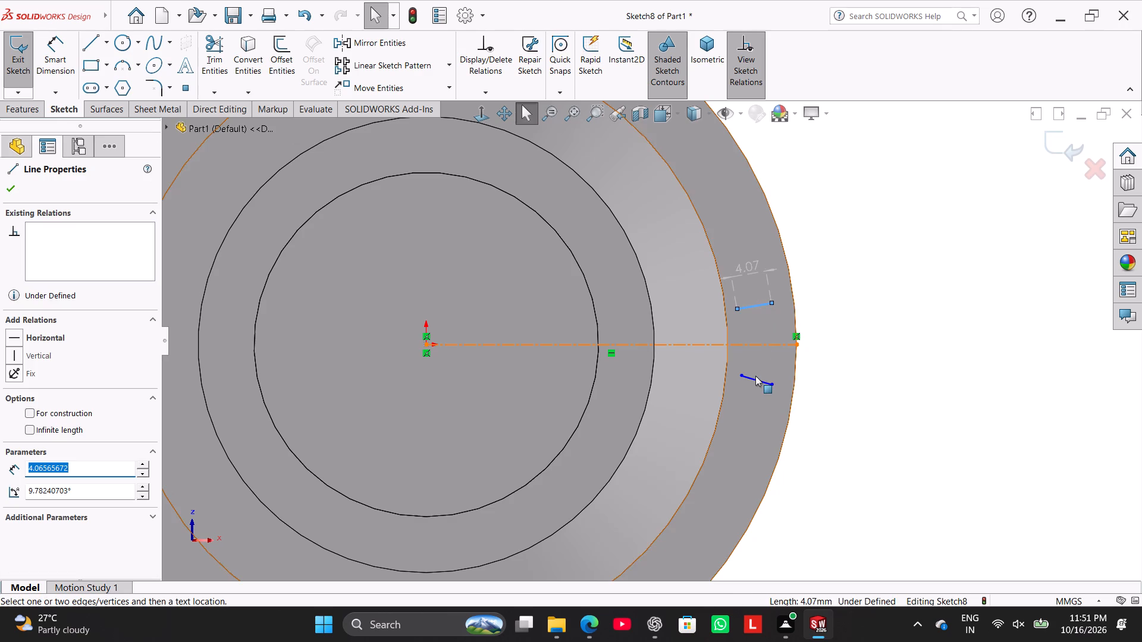
ctrl+click(758, 383)
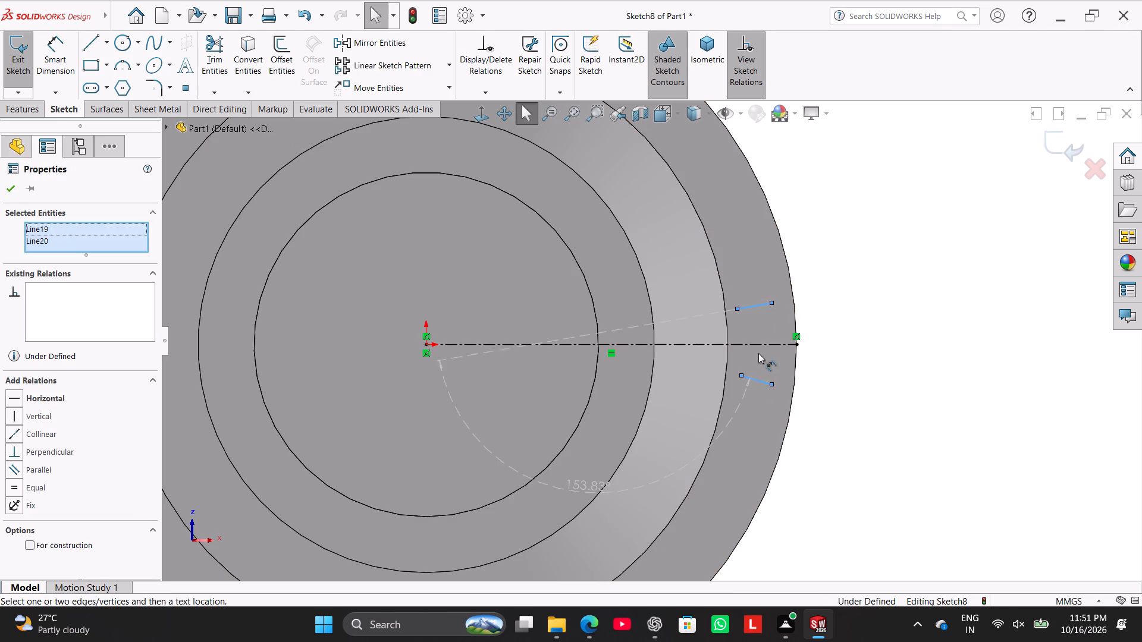
ctrl+click(758, 345)
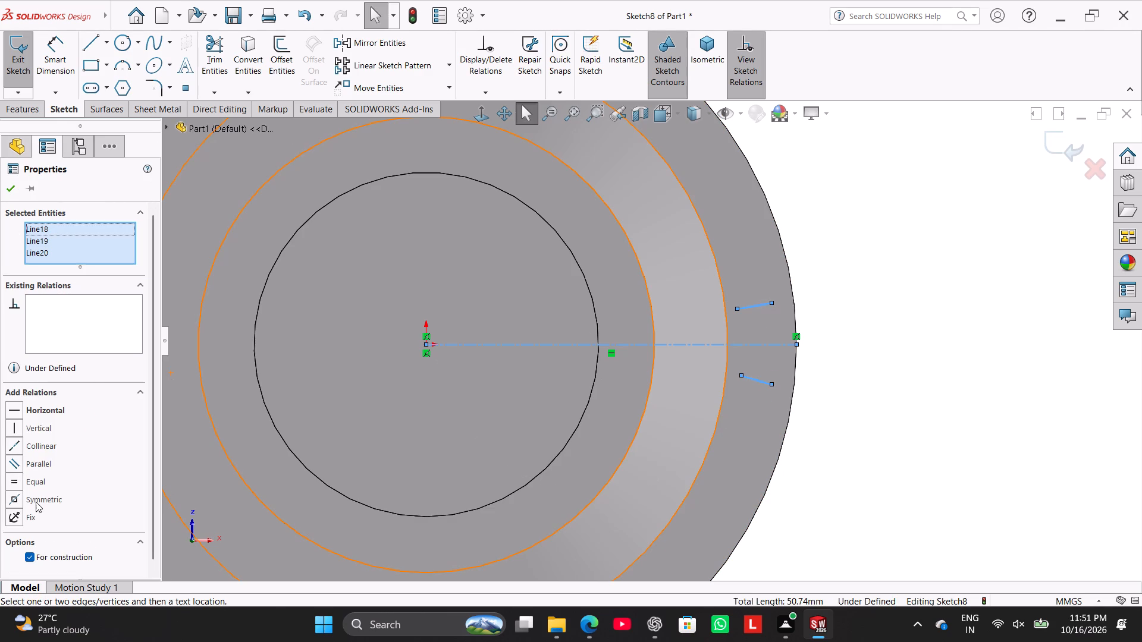
click(35, 501)
click(887, 317)
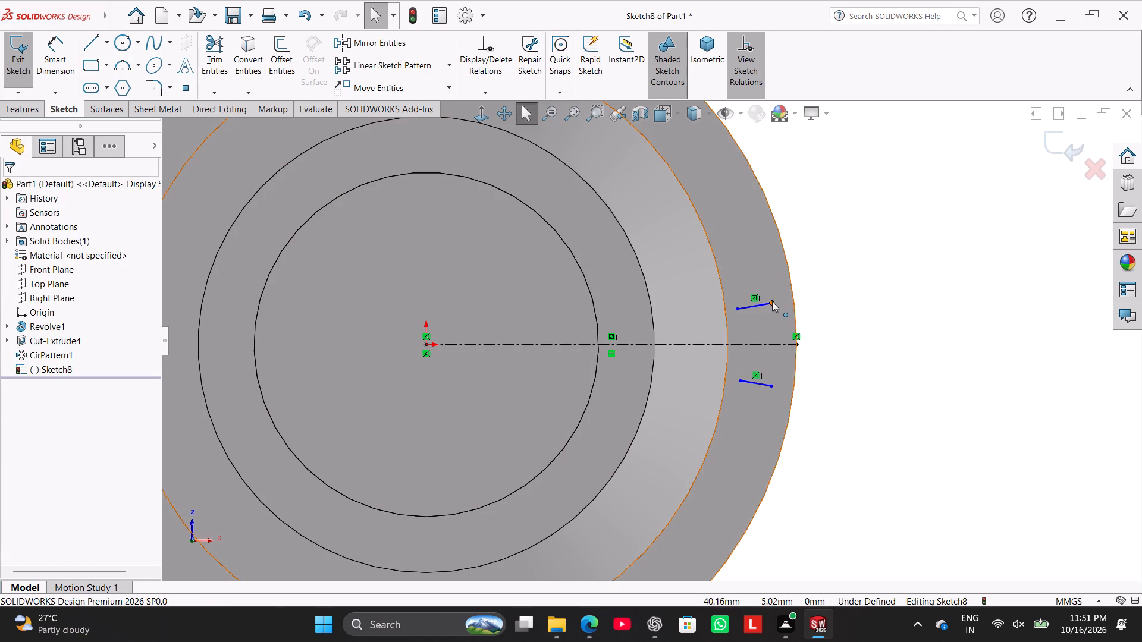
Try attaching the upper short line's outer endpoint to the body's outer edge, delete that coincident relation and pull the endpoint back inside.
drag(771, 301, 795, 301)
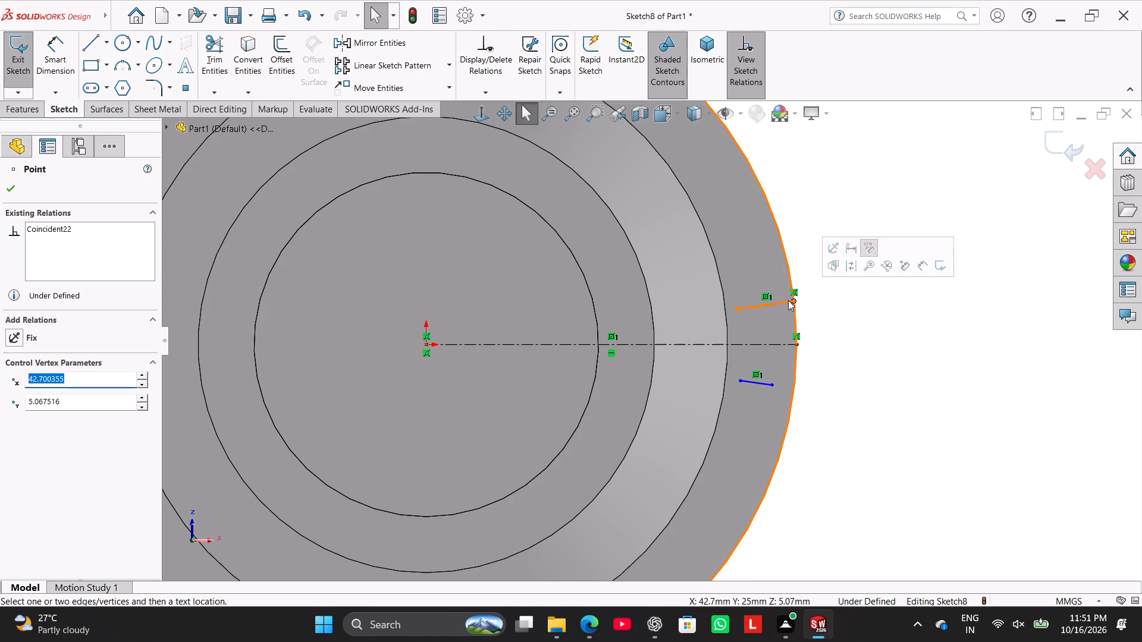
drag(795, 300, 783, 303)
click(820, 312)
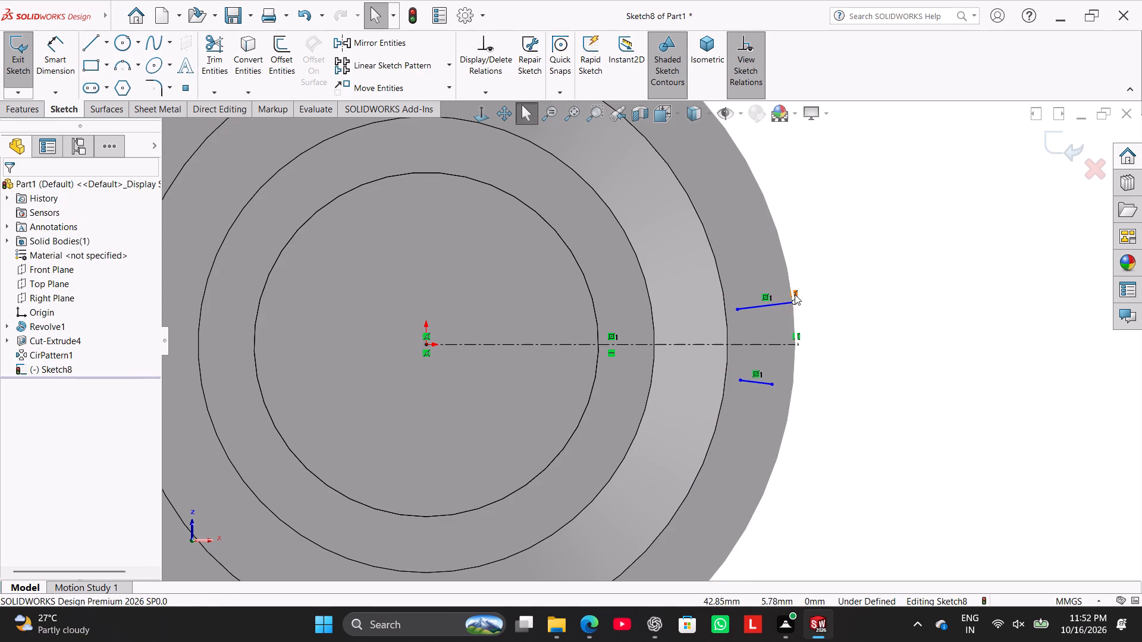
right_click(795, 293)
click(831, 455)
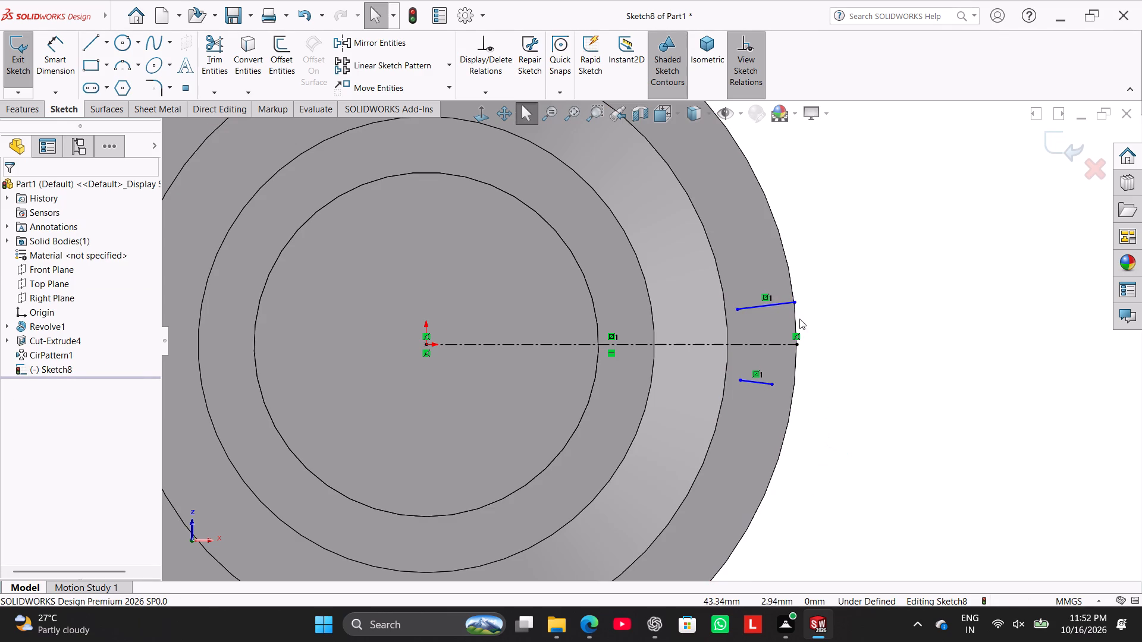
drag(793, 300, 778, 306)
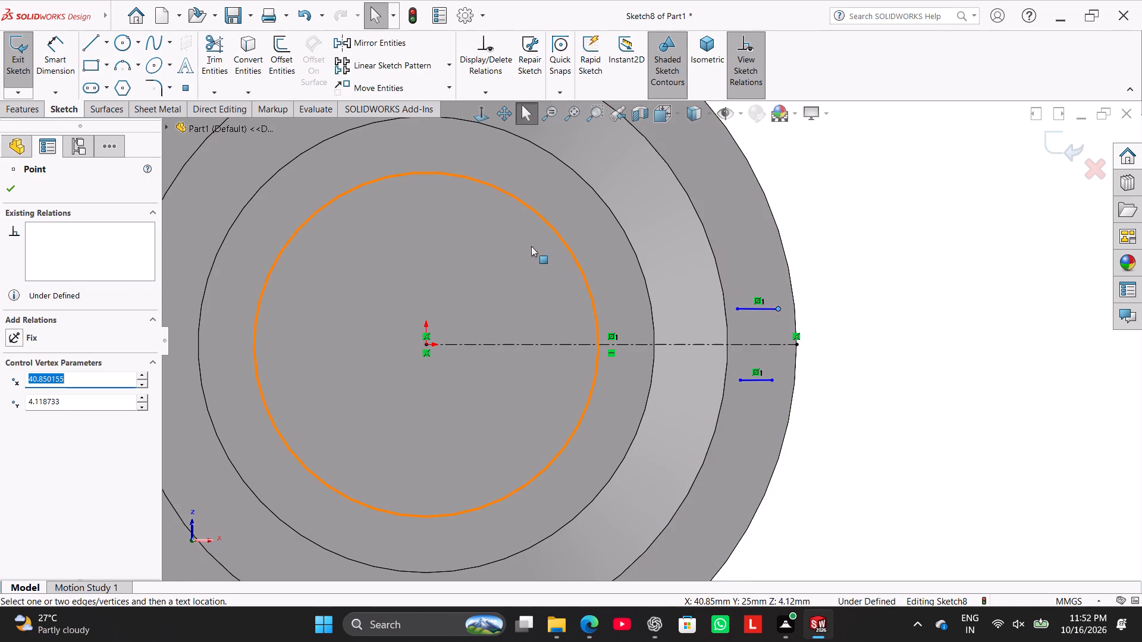
Convert the outer ring's outer and inner circular edges into sketch circles.
scroll(543, 208, up, 3)
click(253, 50)
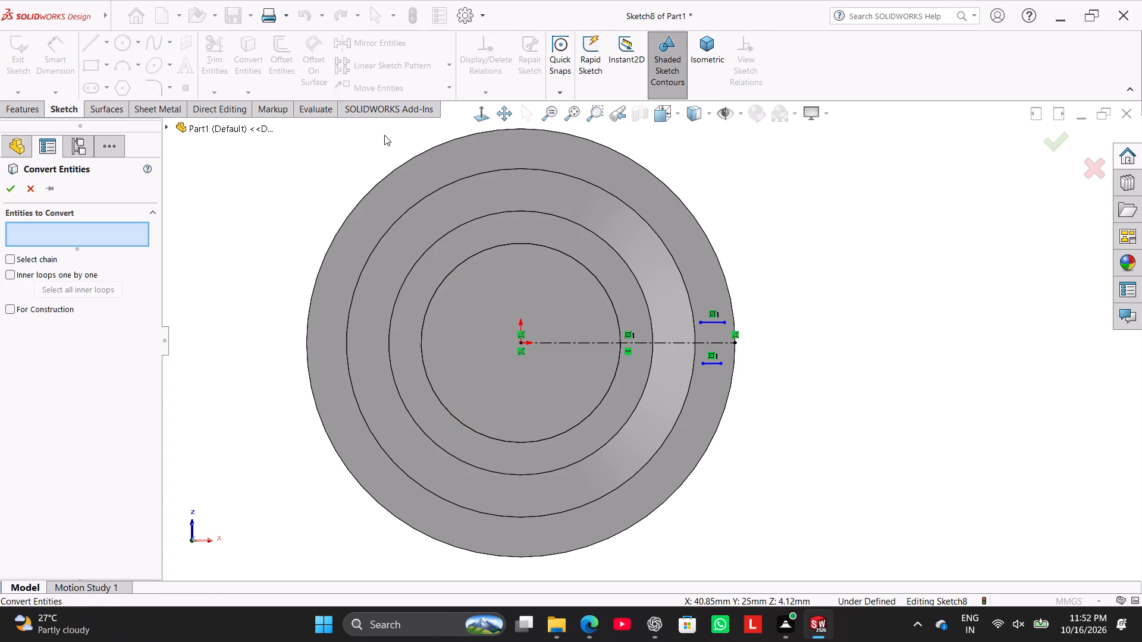
click(435, 147)
click(456, 181)
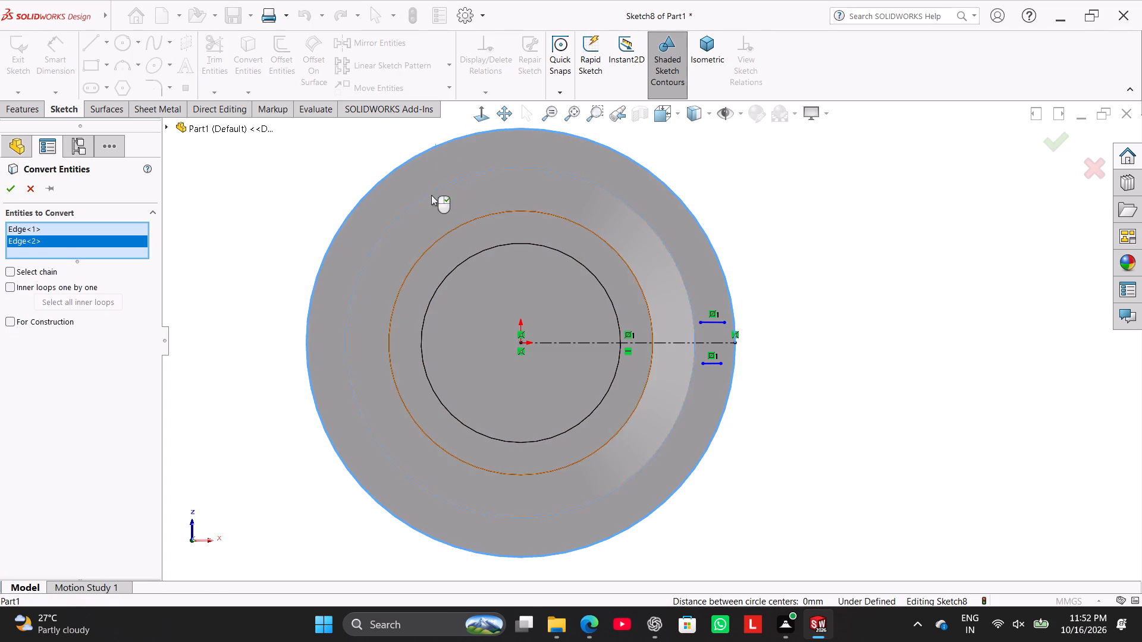
click(12, 190)
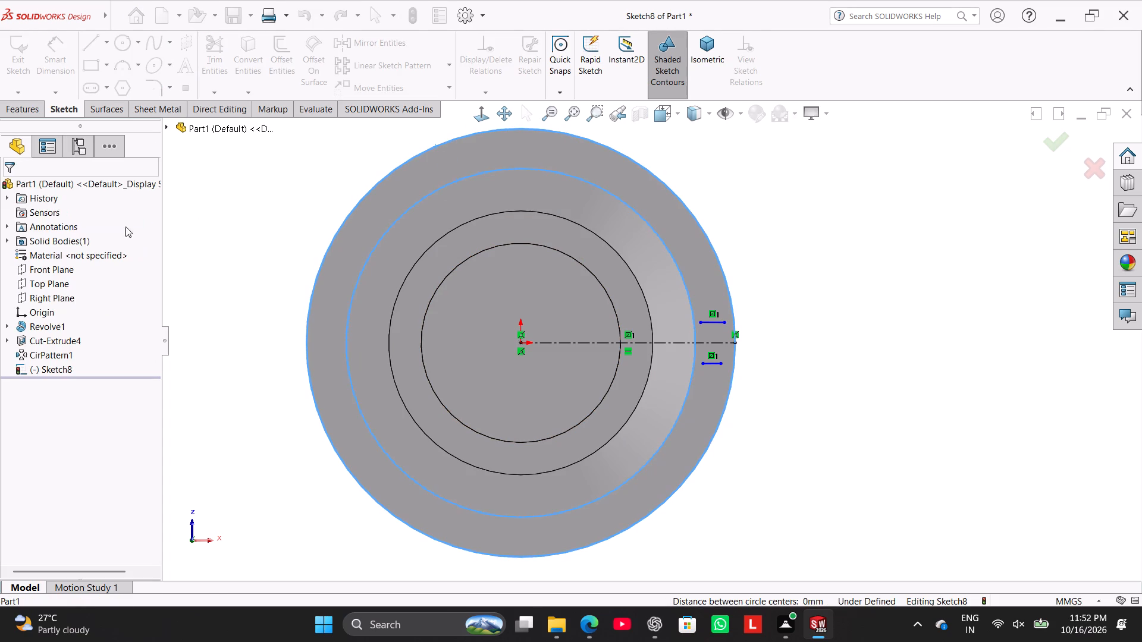
Extend the upper short line across the ring, making its endpoints coincident with the converted outer and inner circles.
scroll(669, 332, down, 4)
drag(781, 317, 801, 297)
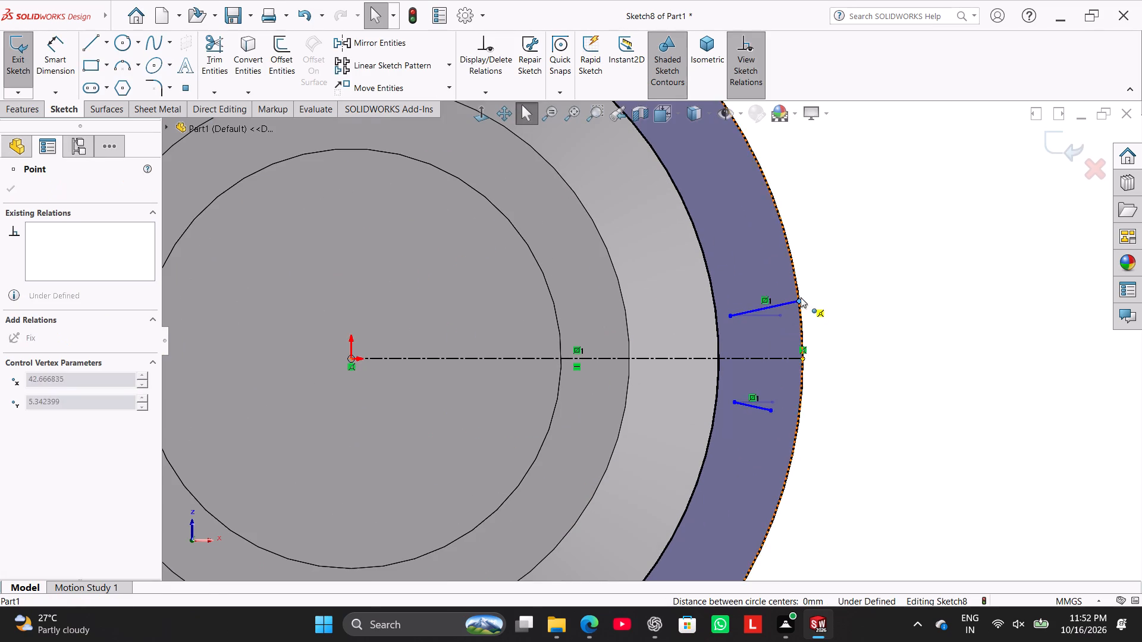
drag(801, 297, 796, 301)
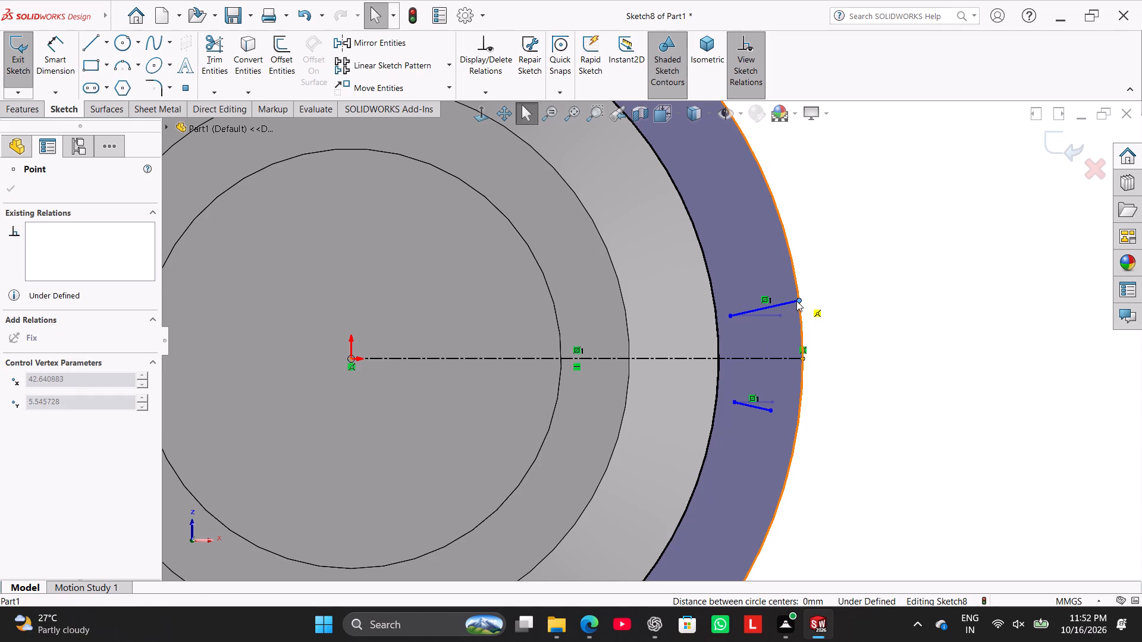
drag(728, 315, 724, 317)
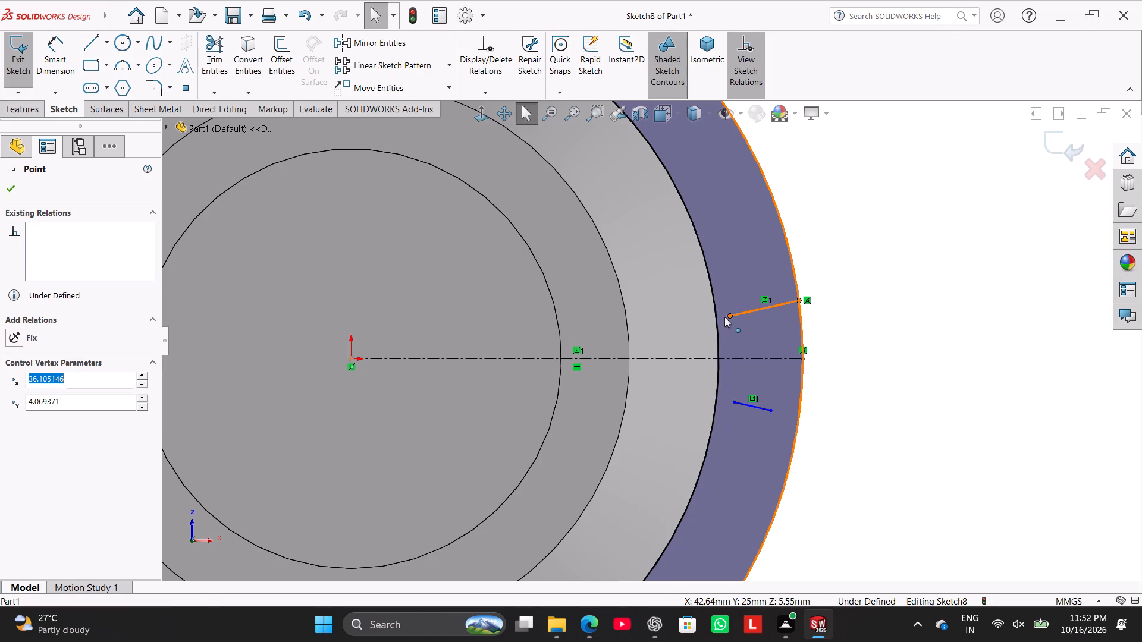
drag(724, 317, 714, 319)
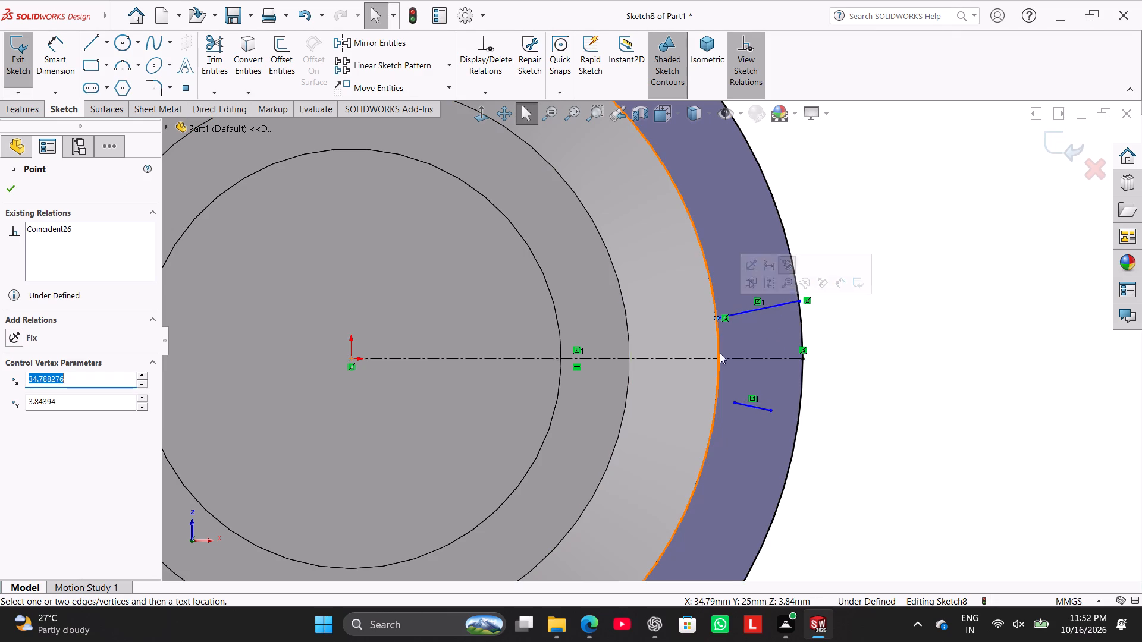
Attach the lower short line's inner endpoint to the inner ring circle and pull its outer endpoint toward the outer circle.
drag(732, 400, 721, 393)
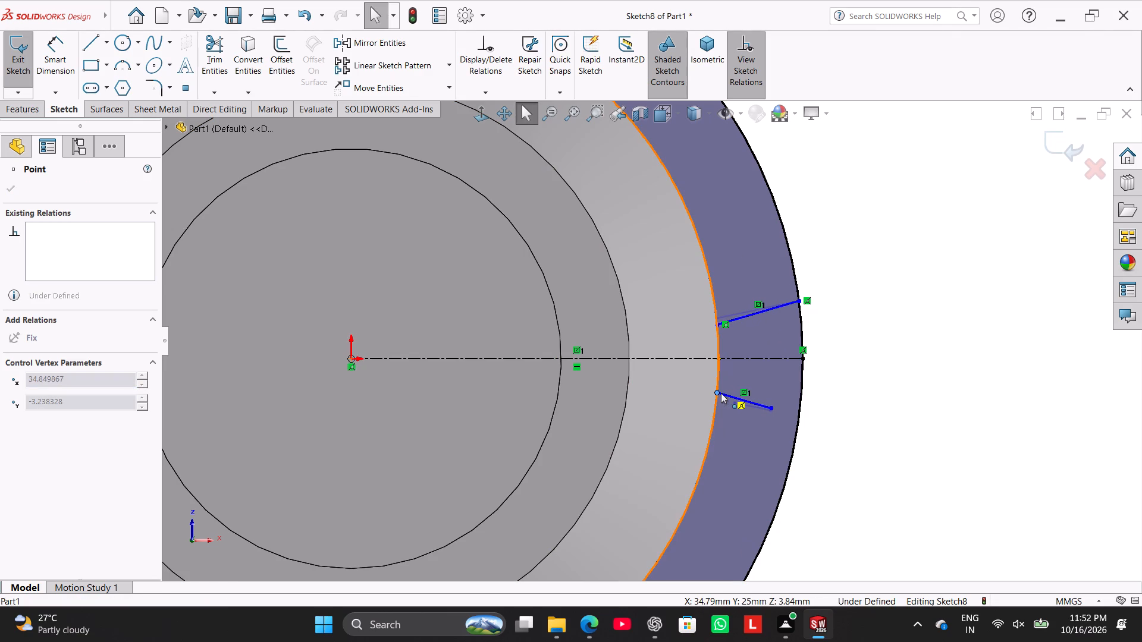
drag(721, 393, 717, 392)
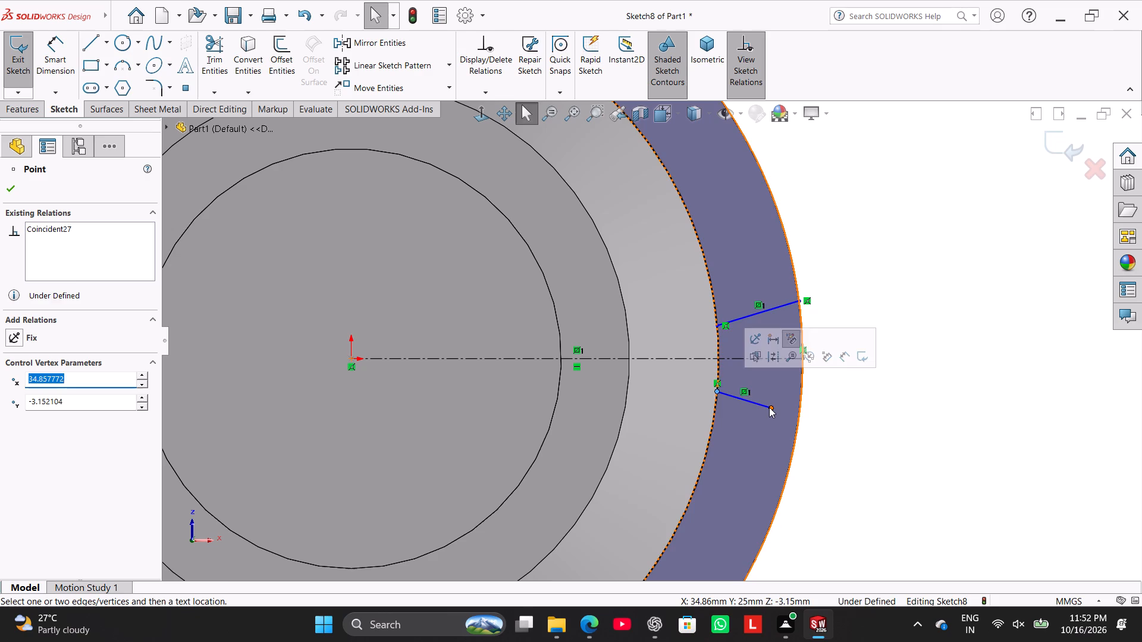
click(769, 407)
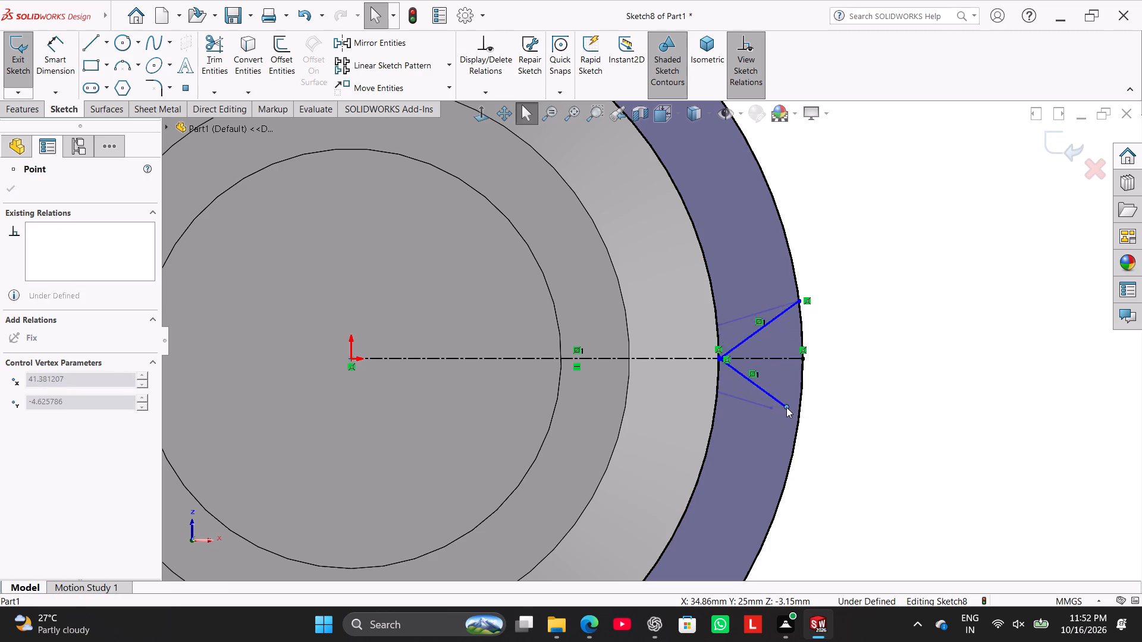
drag(771, 405, 784, 392)
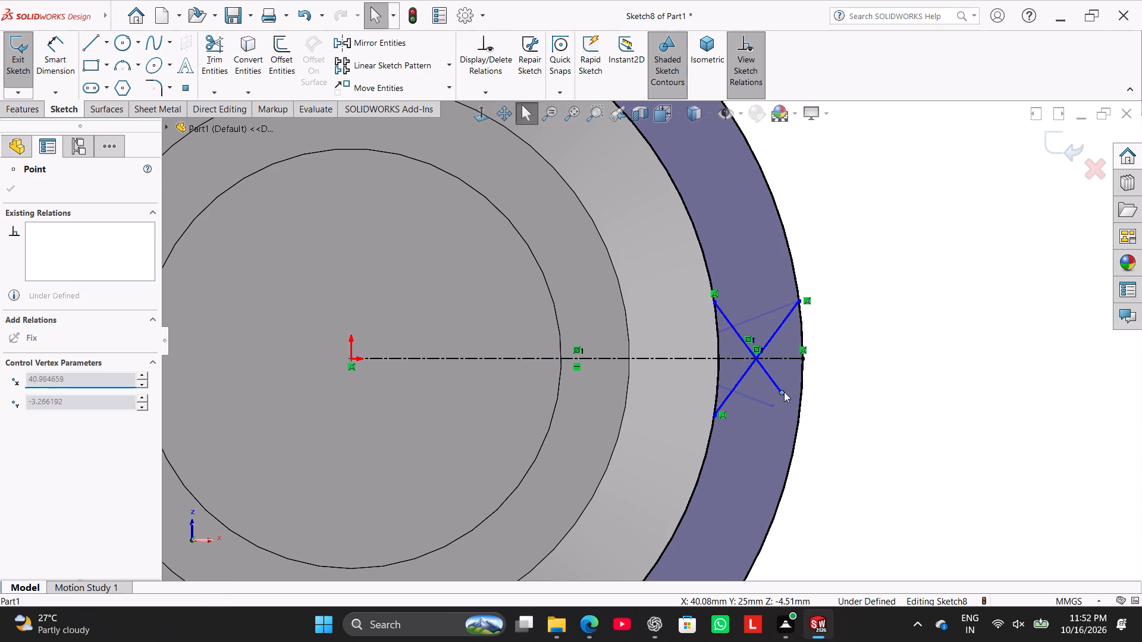
drag(784, 392, 780, 411)
scroll(898, 252, up, 2)
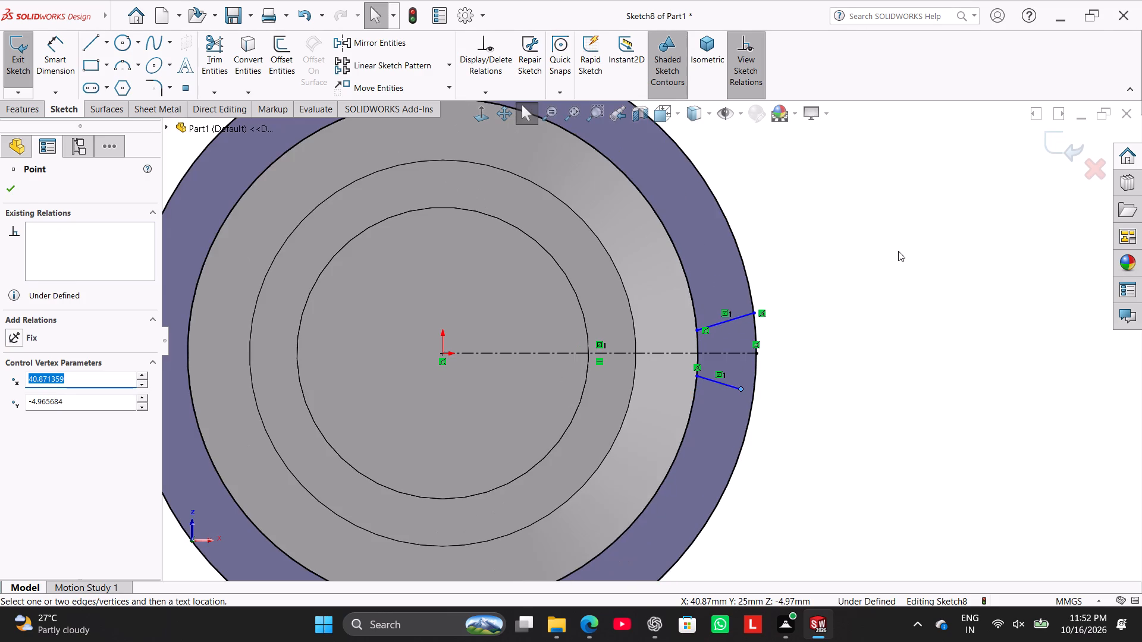
click(800, 277)
Dimension the angle between the two short lines as 20.86°.
click(51, 46)
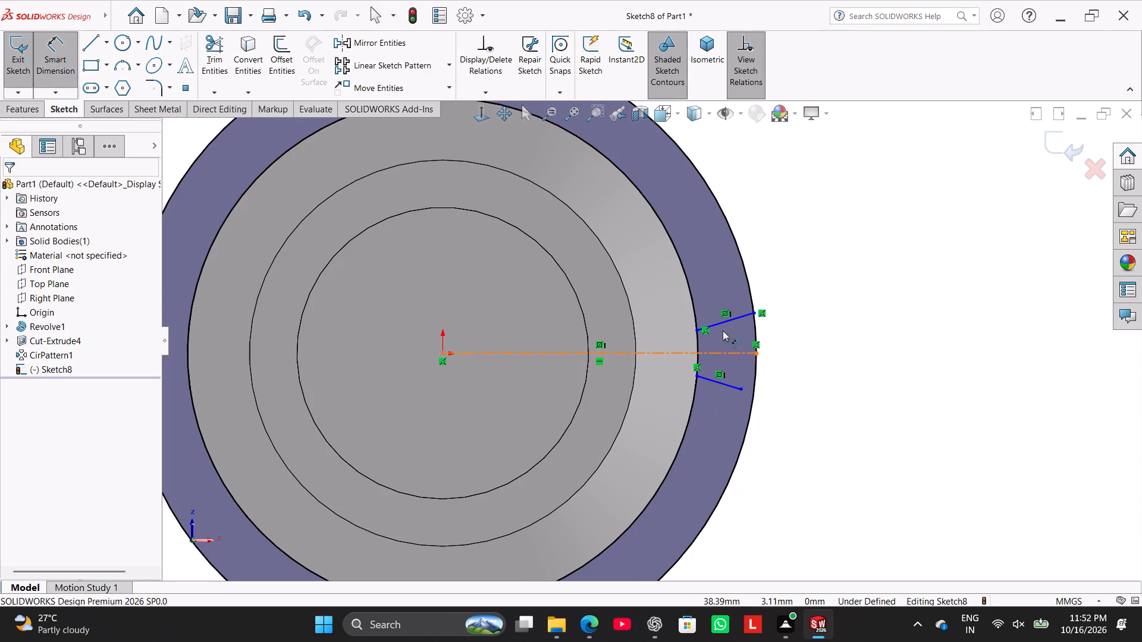
click(729, 319)
click(718, 385)
click(790, 347)
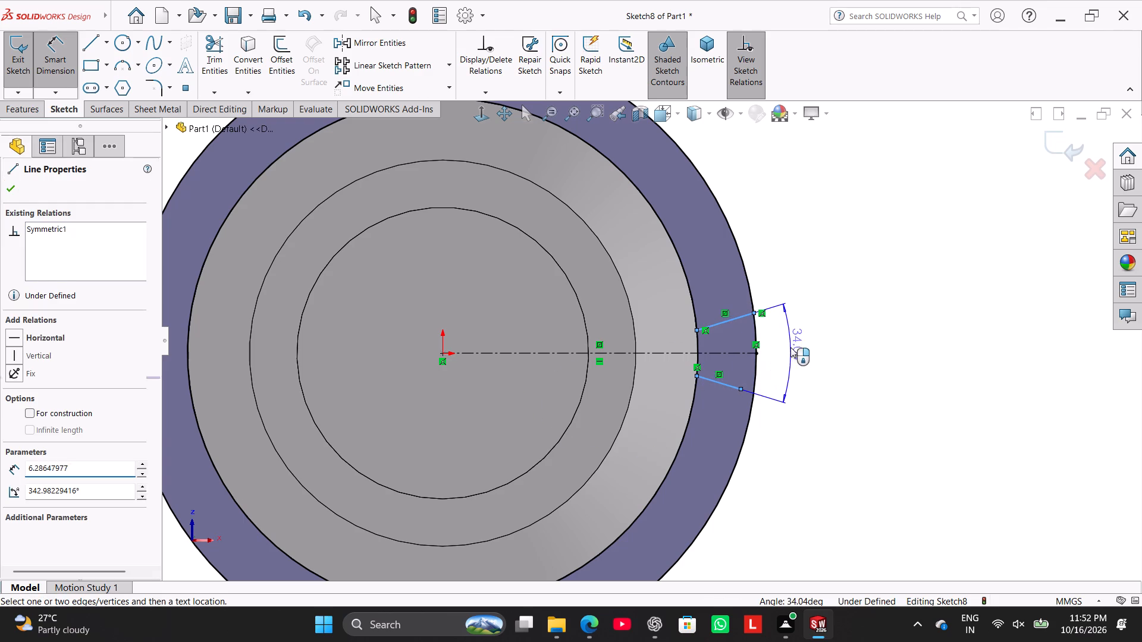
text(20.86)
key(Return)
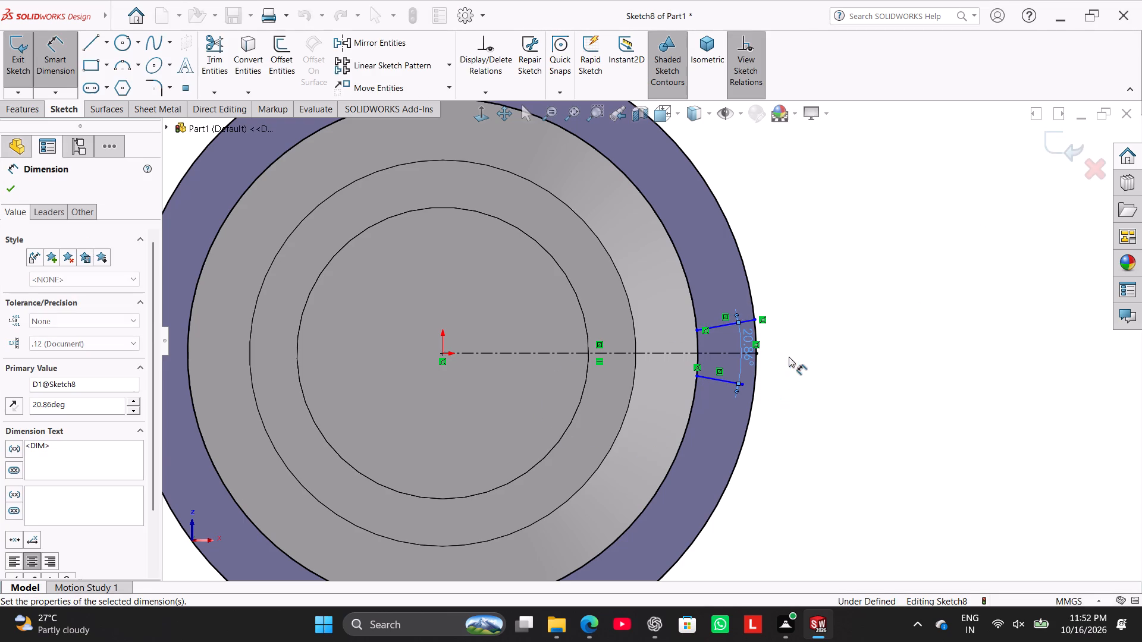
right_click(836, 266)
click(883, 306)
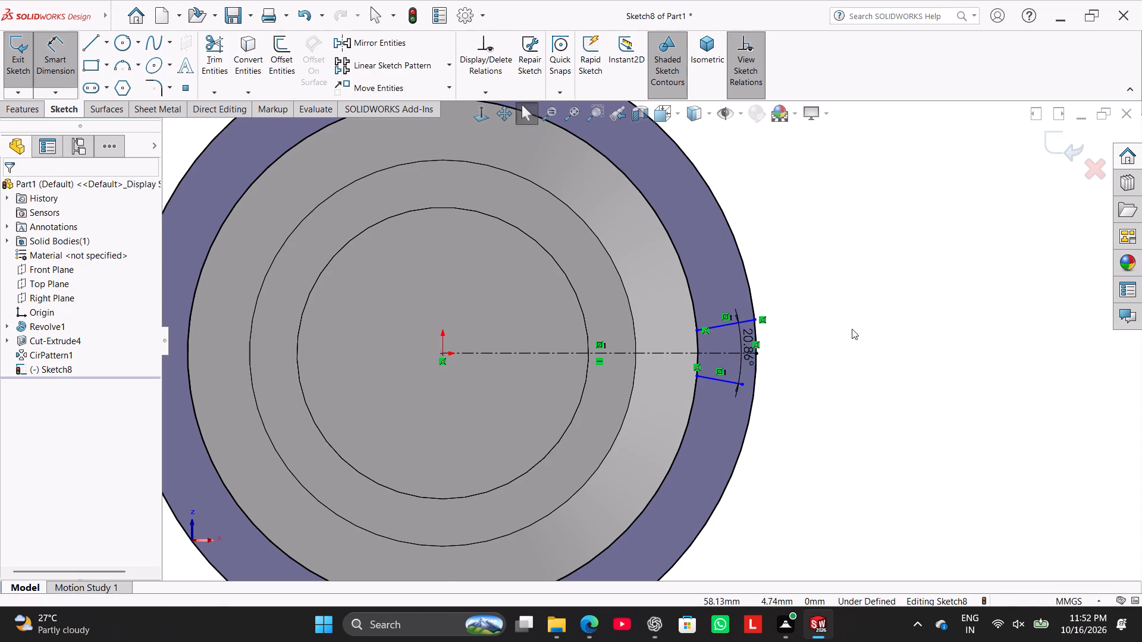
Extend the lower short line across the ring, making its outer endpoint coincident with the outer circle.
scroll(846, 332, down, 4)
drag(588, 439, 613, 448)
click(649, 322)
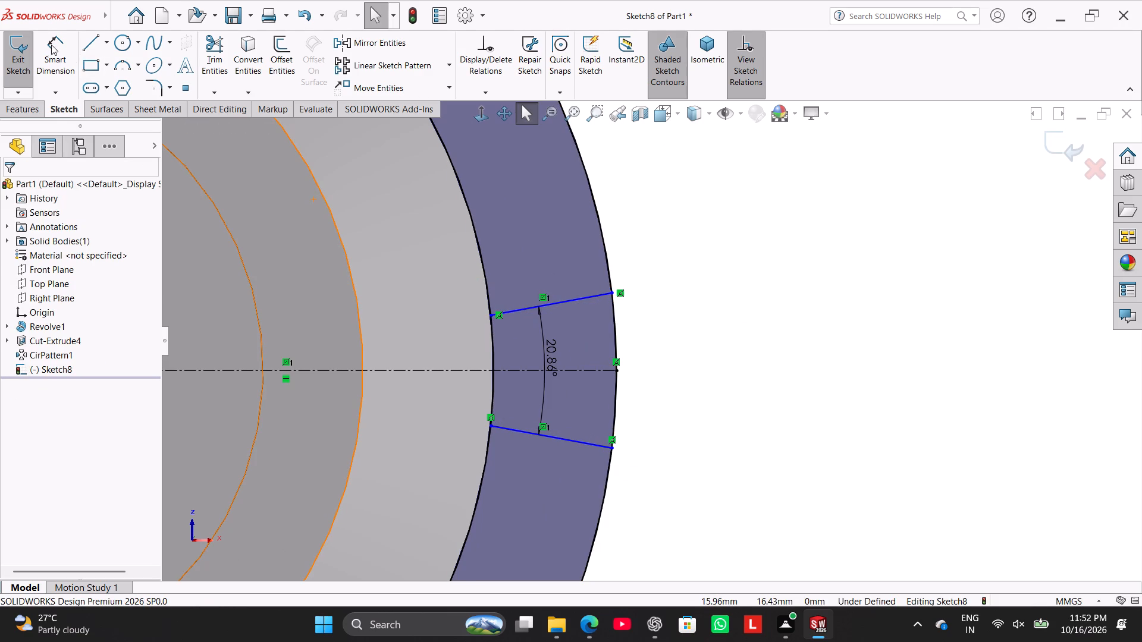
Dimension the distance between the two short lines' inner endpoints as 8 mm.
click(51, 42)
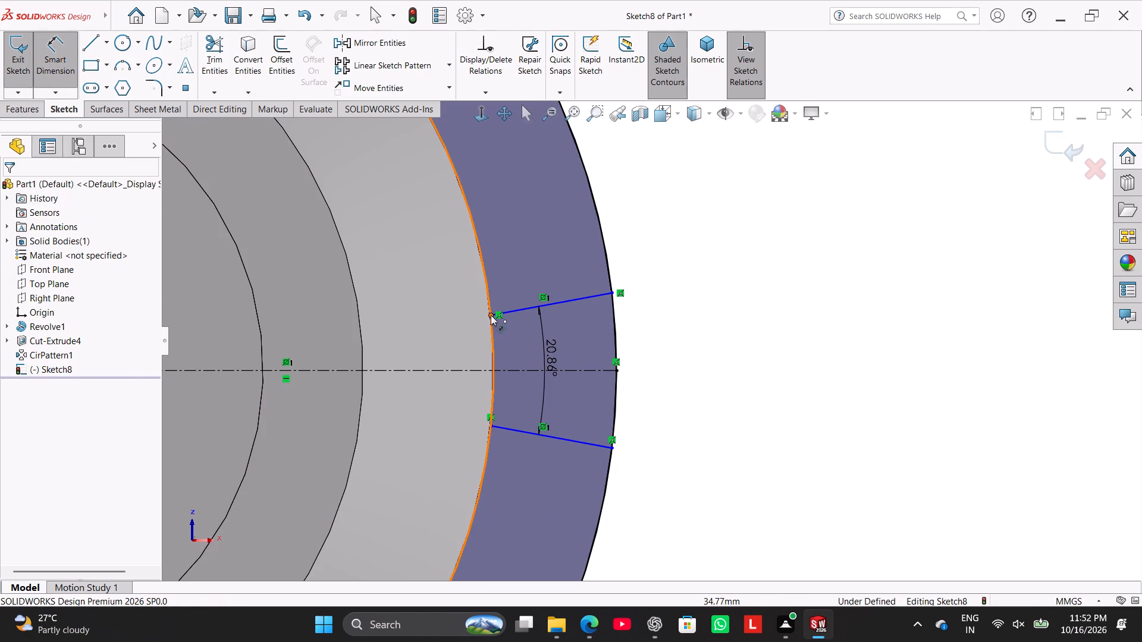
click(491, 315)
click(492, 426)
click(657, 379)
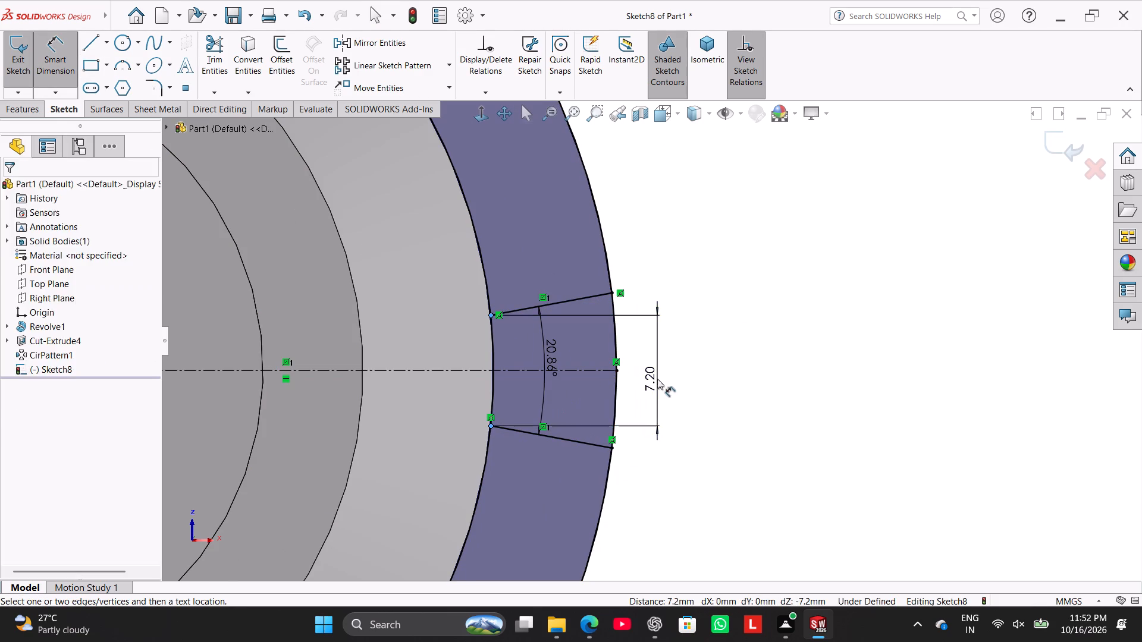
key(5)
key(BackSpace)
key(8)
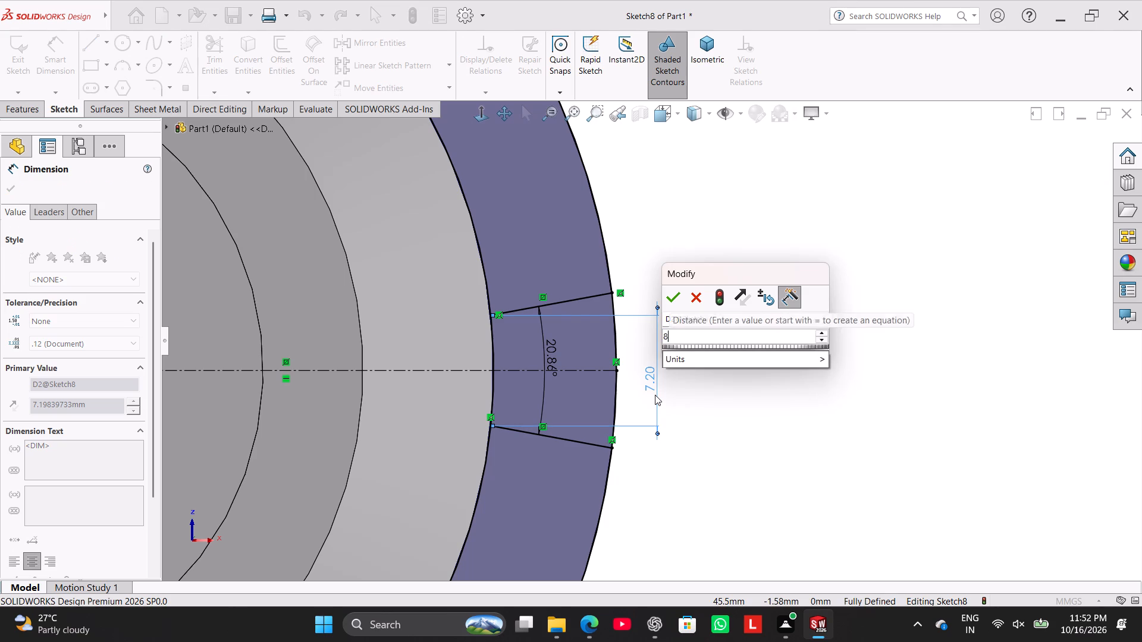
key(Return)
right_click(746, 304)
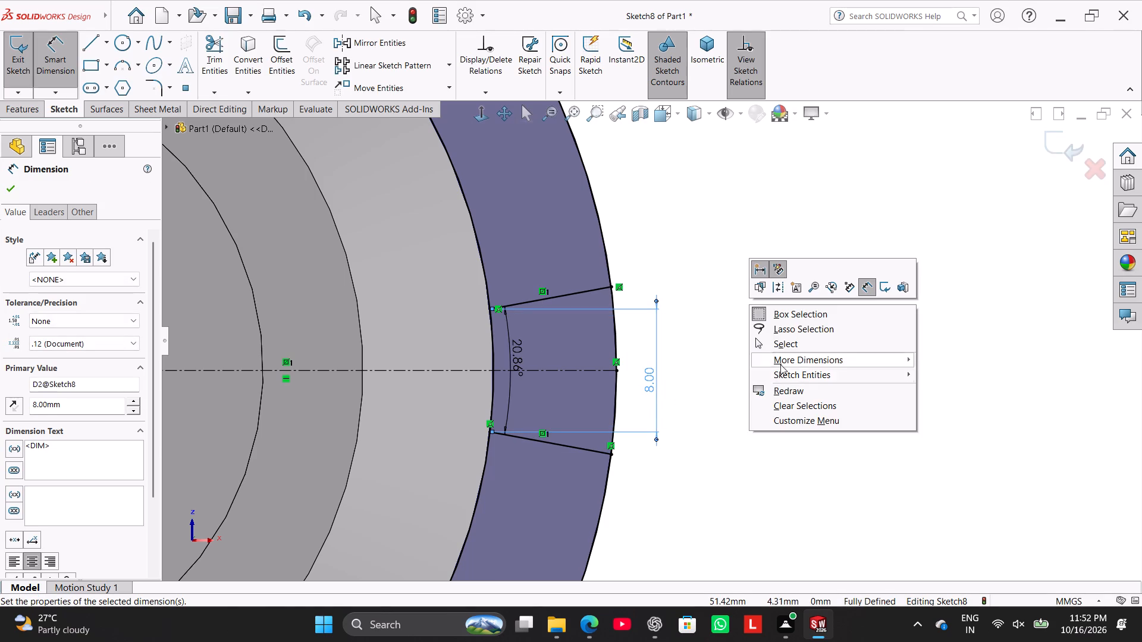
click(782, 342)
Circular-pattern the two short lines about the origin with 5 equally spaced instances over 360°.
scroll(755, 347, up, 5)
scroll(629, 384, up, 2)
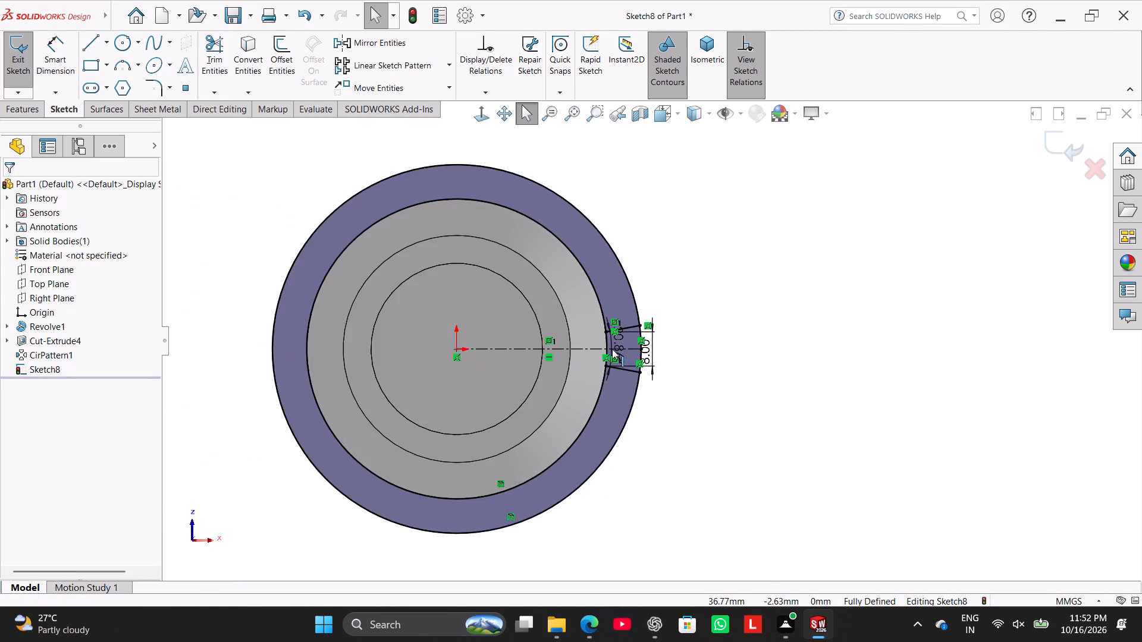
scroll(611, 341, down, 2)
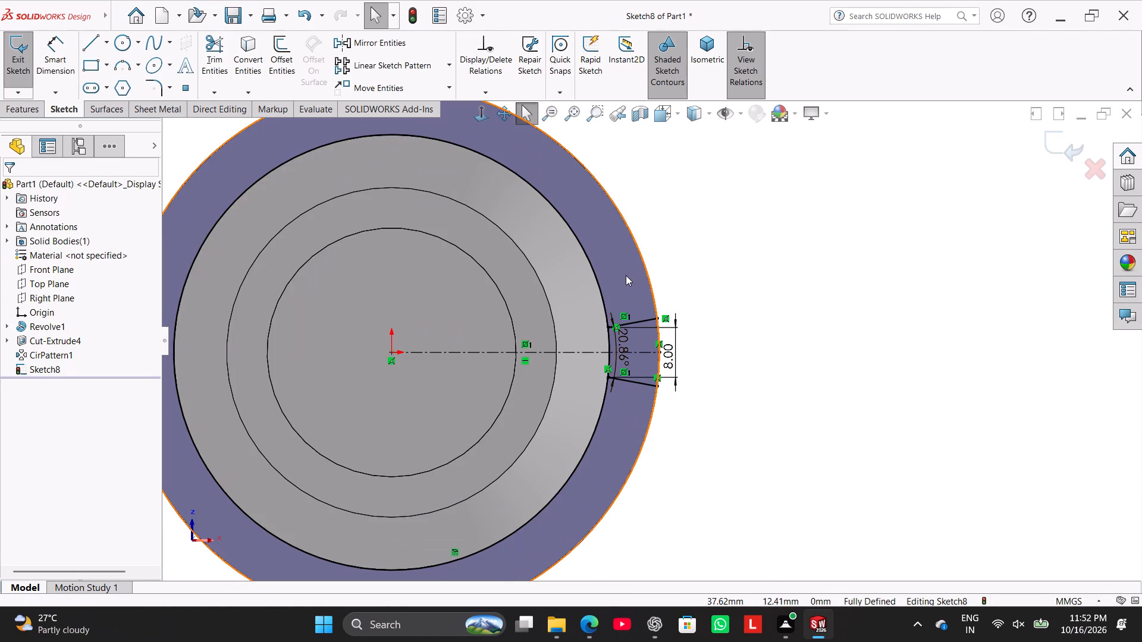
scroll(626, 275, down, 1)
scroll(626, 275, up, 2)
scroll(632, 361, up, 2)
scroll(633, 354, down, 1)
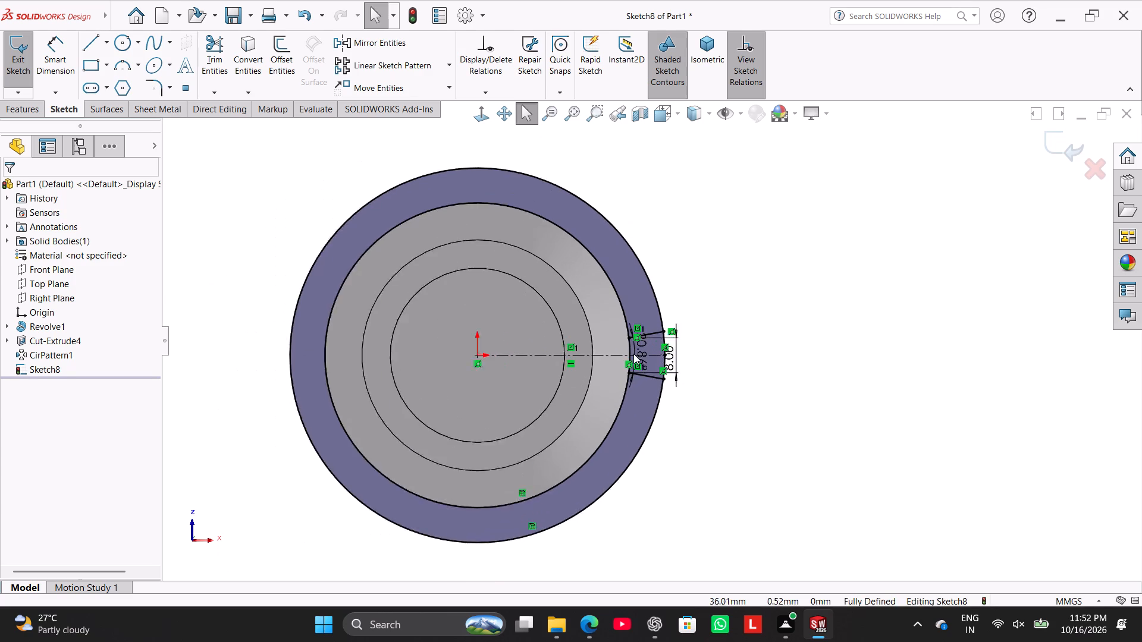
scroll(633, 354, down, 2)
scroll(658, 374, up, 2)
scroll(657, 364, down, 2)
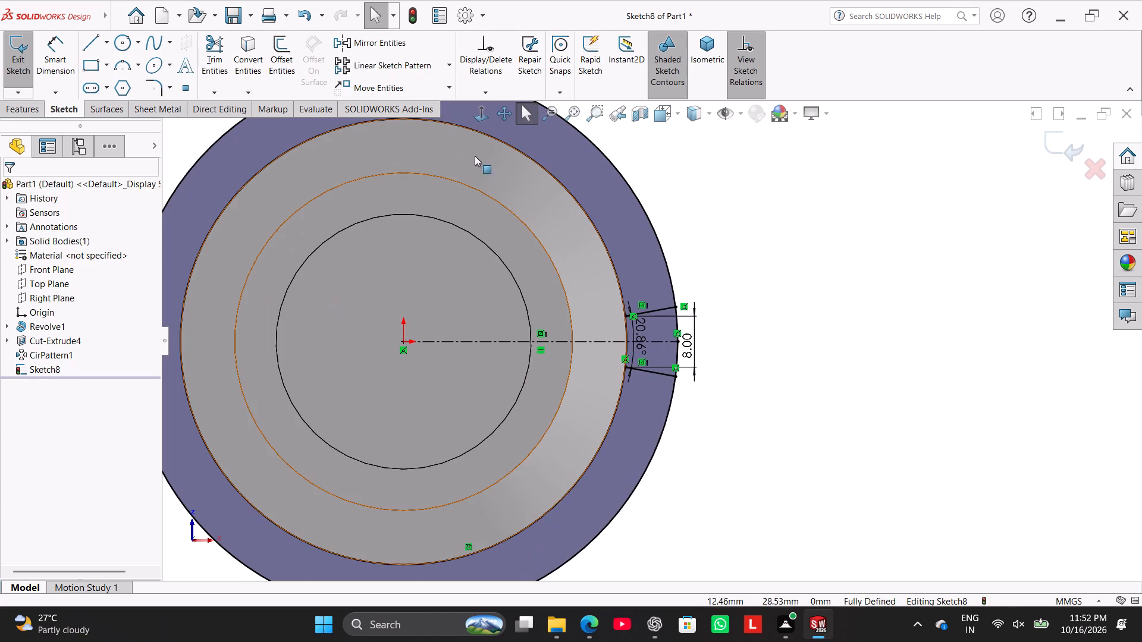
click(451, 68)
click(454, 95)
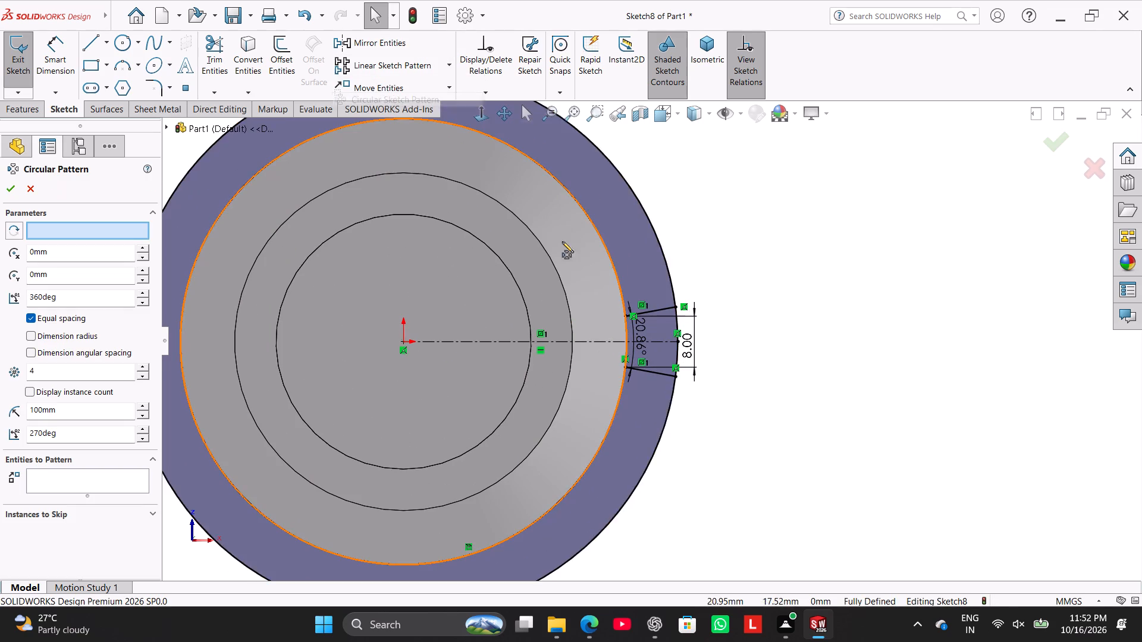
ctrl+click(658, 310)
ctrl+click(658, 373)
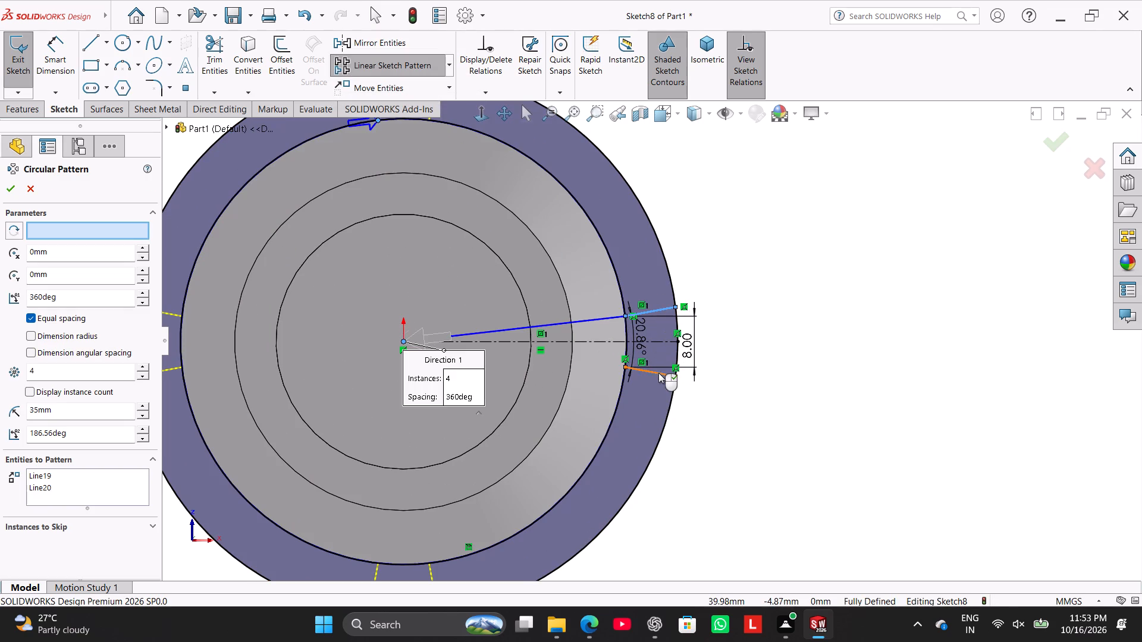
double_click(57, 373)
key(5)
key(Return)
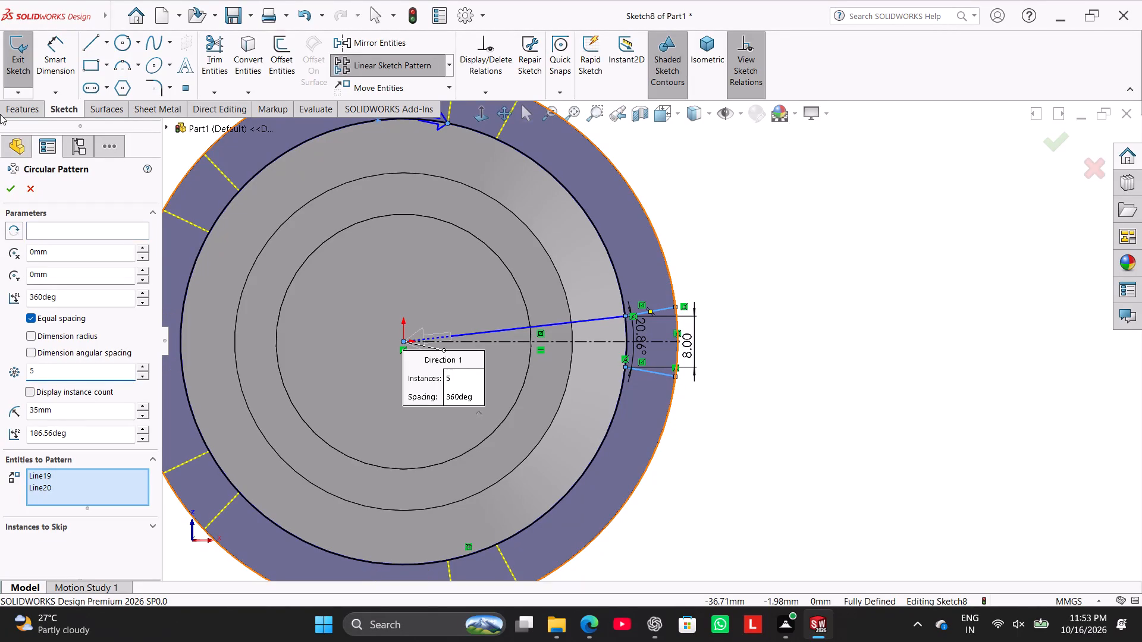
click(117, 230)
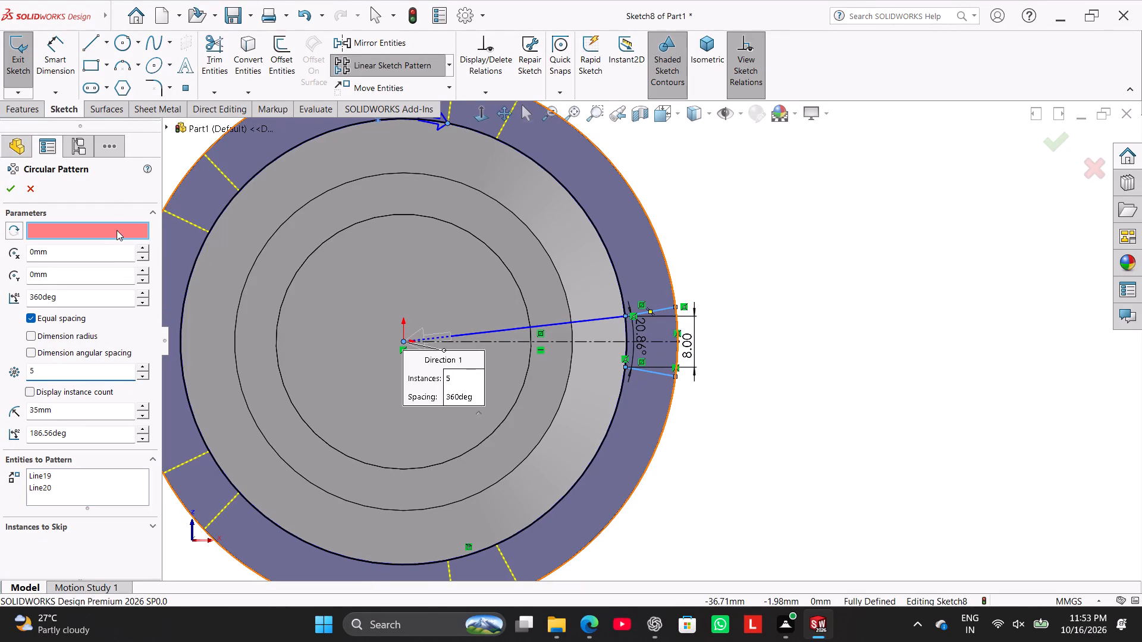
click(403, 341)
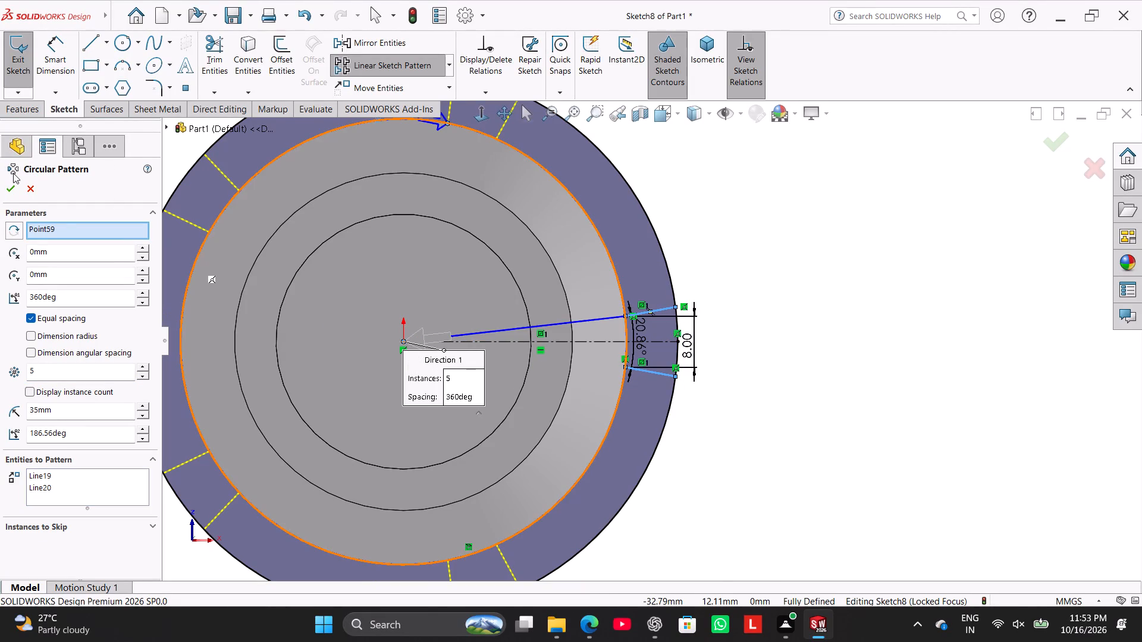
click(7, 190)
Trim the ring circles' arcs inside the two left-hand gaps and the bottom gap, and start on the top gap.
scroll(657, 276, up, 3)
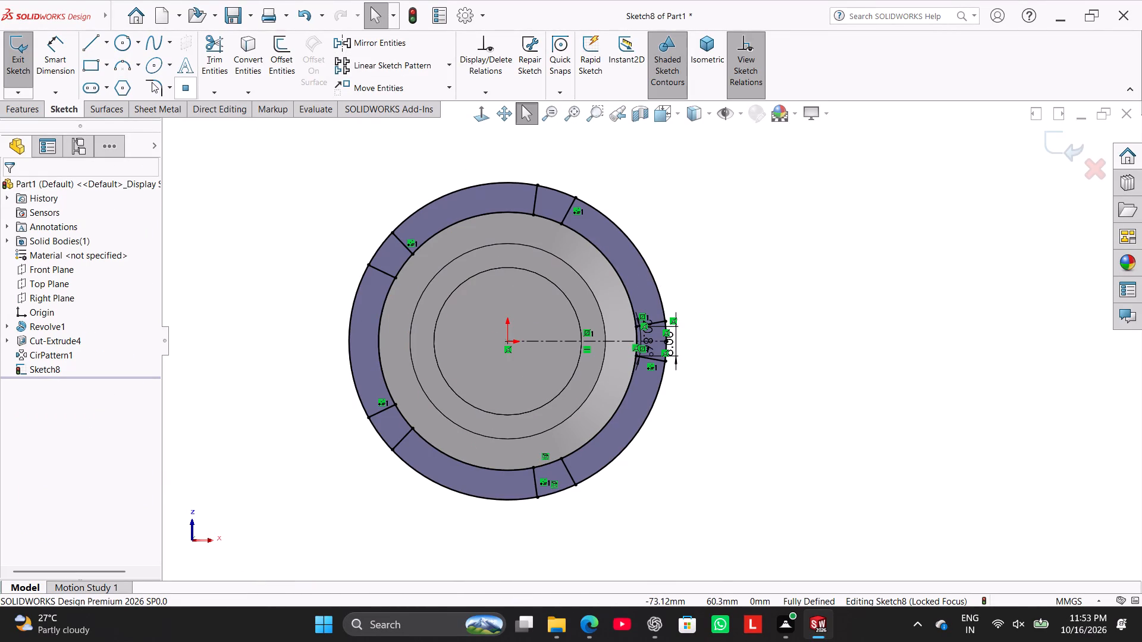
click(206, 46)
scroll(478, 193, down, 4)
drag(391, 379, 303, 284)
drag(642, 332, 692, 228)
scroll(664, 460, up, 4)
scroll(735, 455, down, 4)
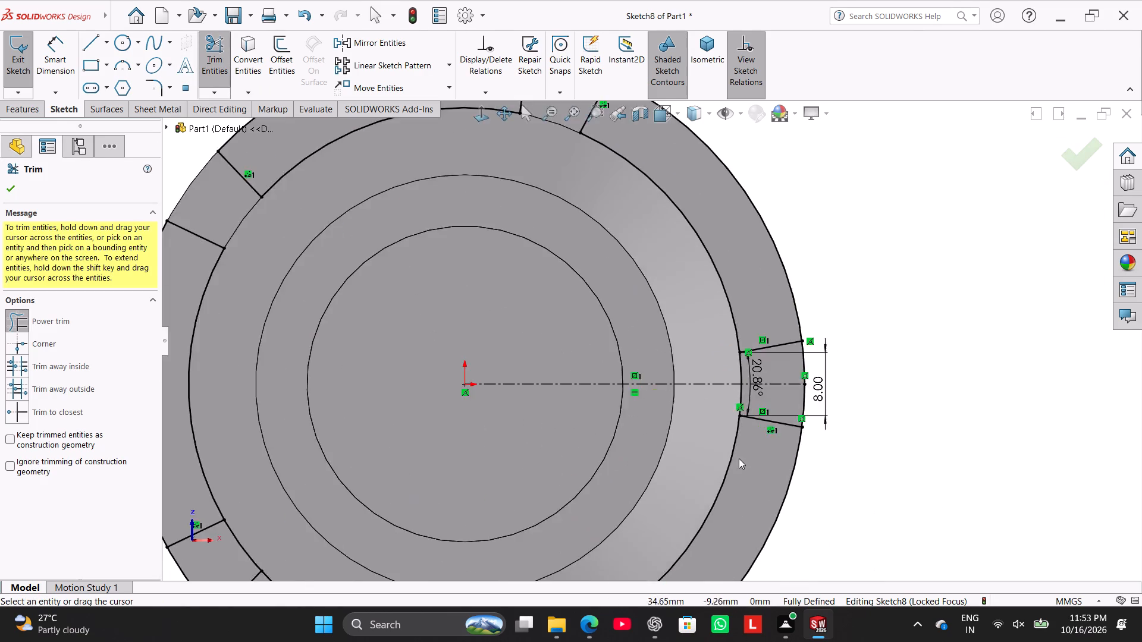
scroll(739, 460, up, 3)
scroll(741, 442, down, 4)
scroll(430, 498, up, 3)
scroll(445, 468, down, 3)
drag(556, 432, 578, 468)
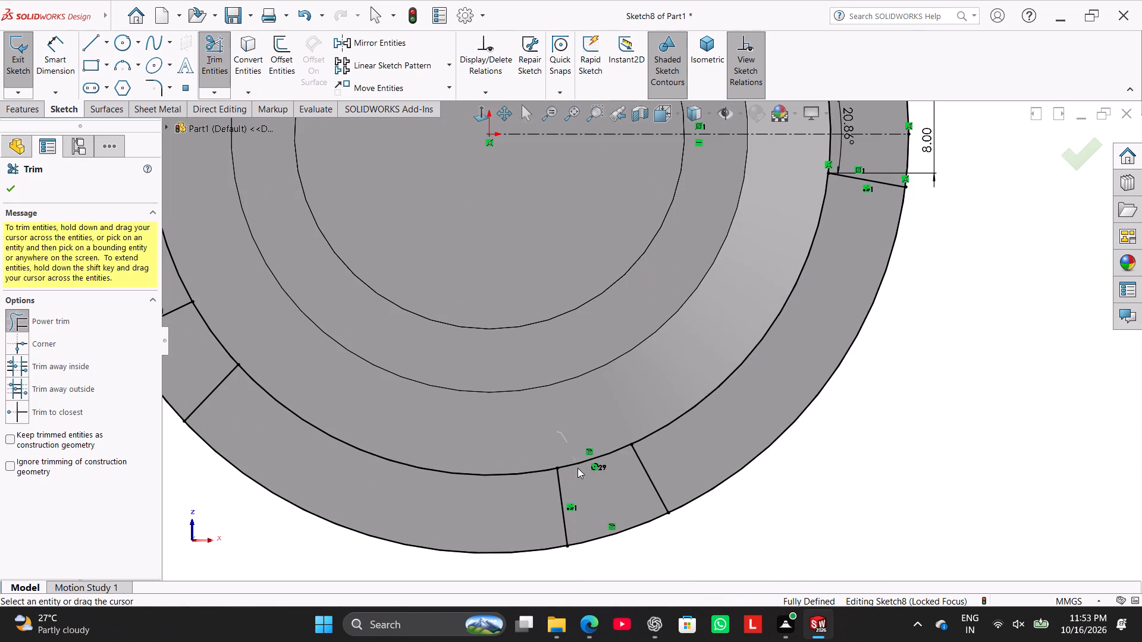
drag(578, 468, 601, 542)
scroll(471, 427, up, 3)
drag(435, 316, 334, 355)
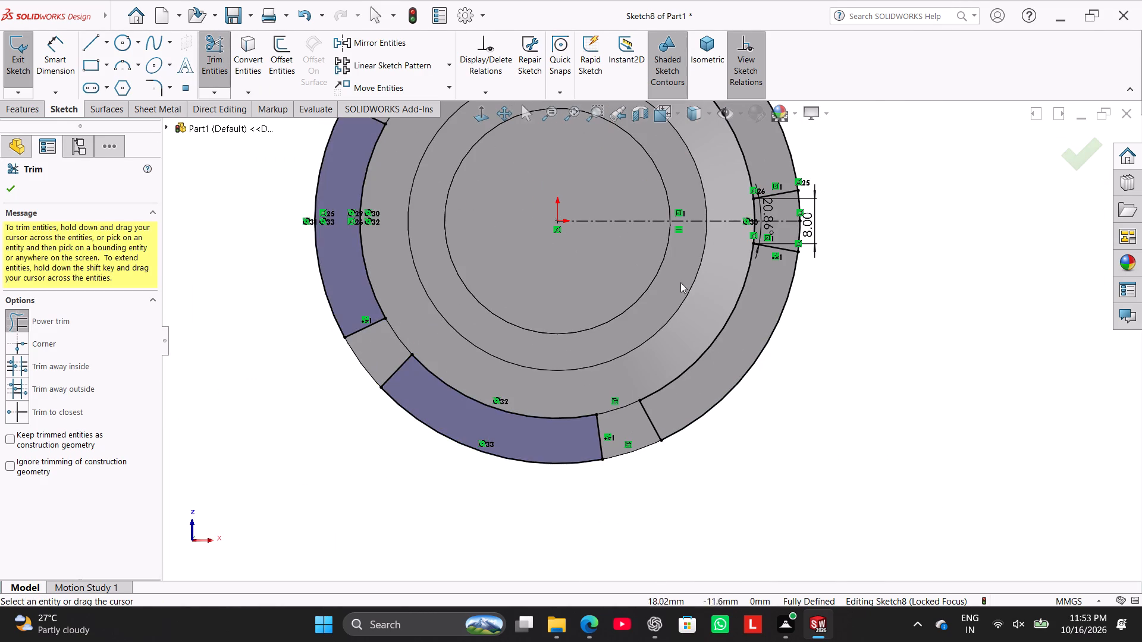
Trim the ring circles' arcs inside the gap at the centerline and the remaining arc across the top gap.
scroll(708, 256, down, 4)
drag(752, 228, 893, 224)
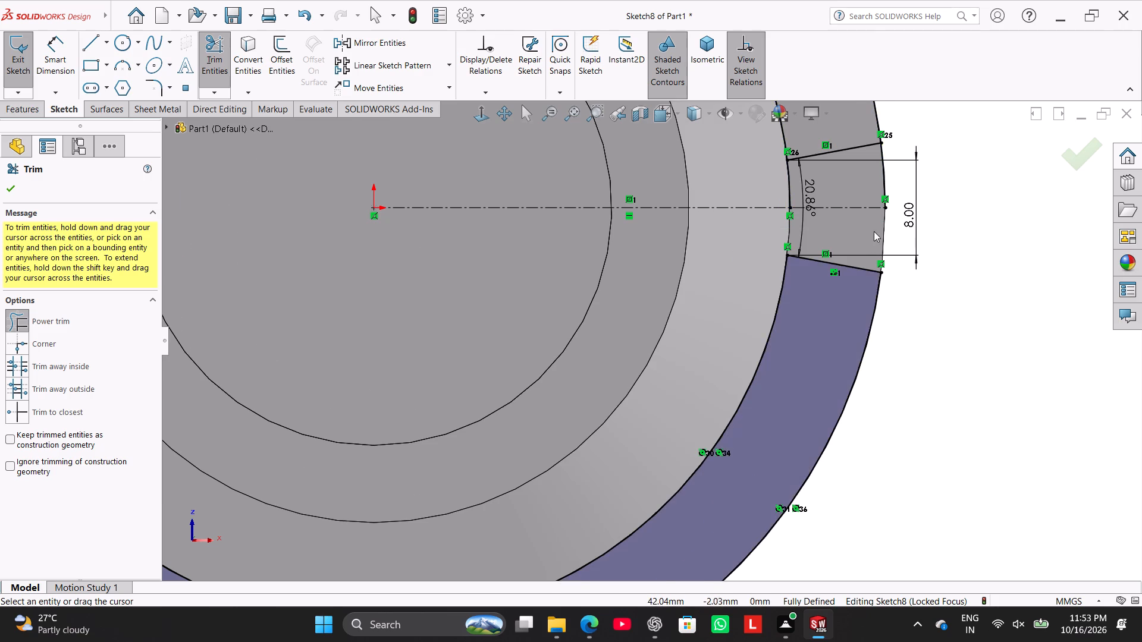
scroll(874, 231, up, 2)
scroll(787, 234, down, 3)
drag(674, 237, 811, 248)
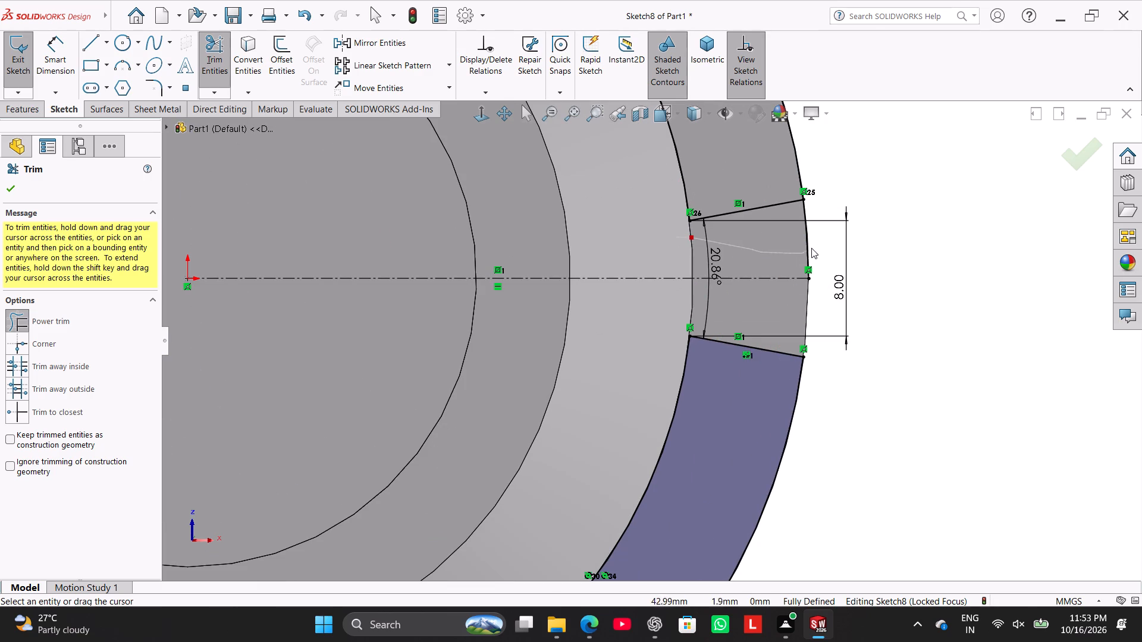
drag(811, 248, 816, 245)
scroll(705, 306, up, 6)
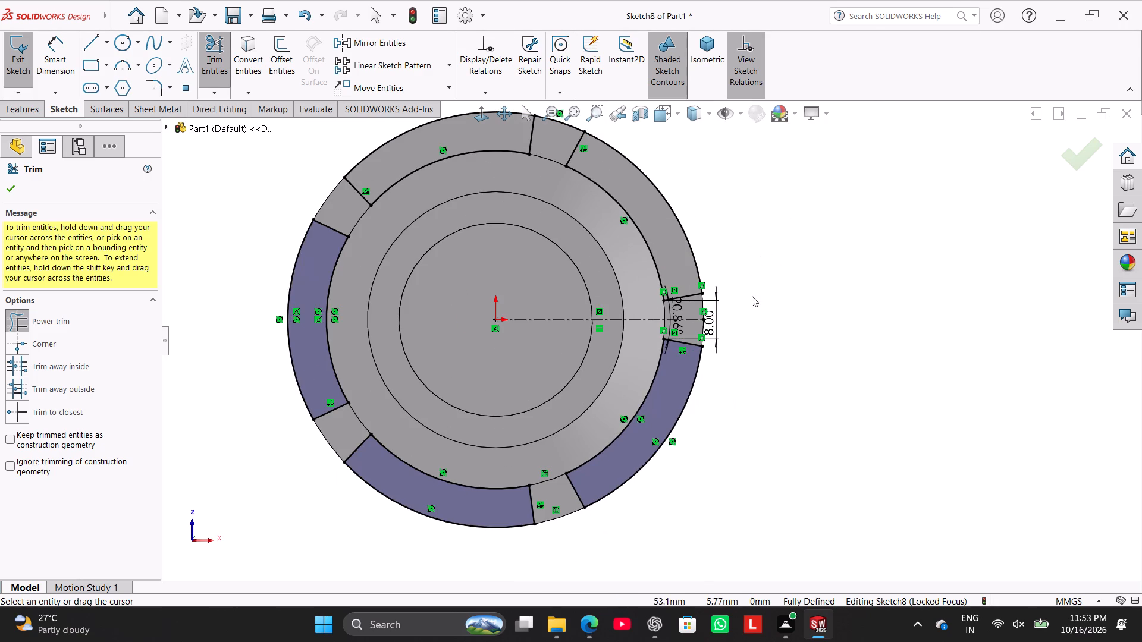
scroll(648, 140, up, 1)
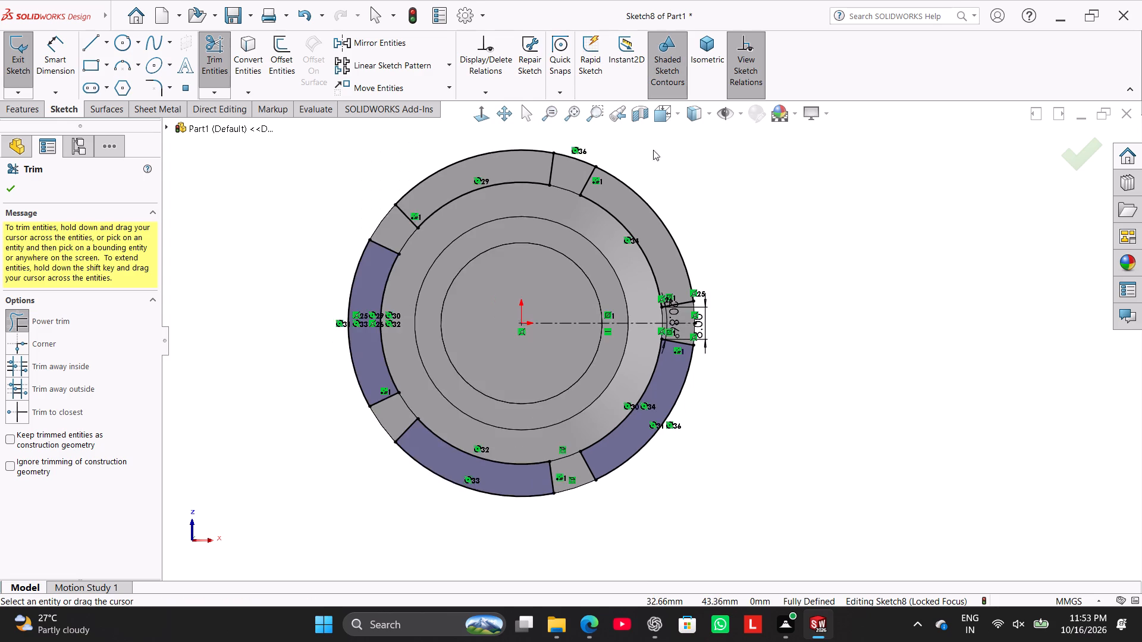
scroll(643, 160, down, 3)
drag(521, 192, 538, 155)
scroll(526, 253, up, 5)
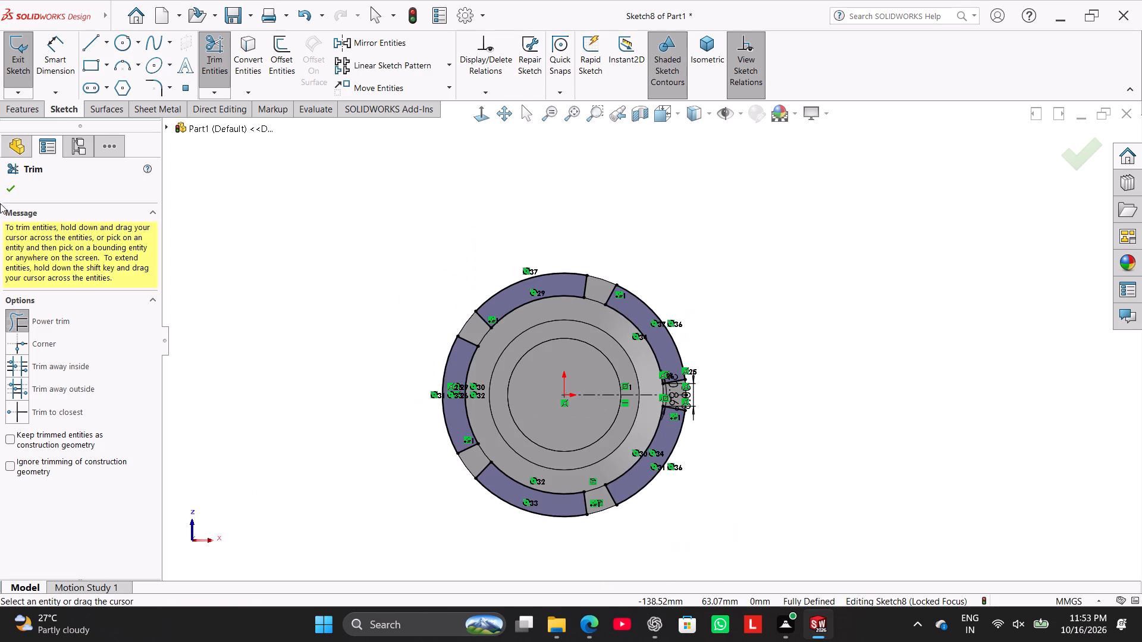
click(11, 183)
Extrude the five ring segments as a blind boss 10 mm deep, merged with the body.
click(37, 108)
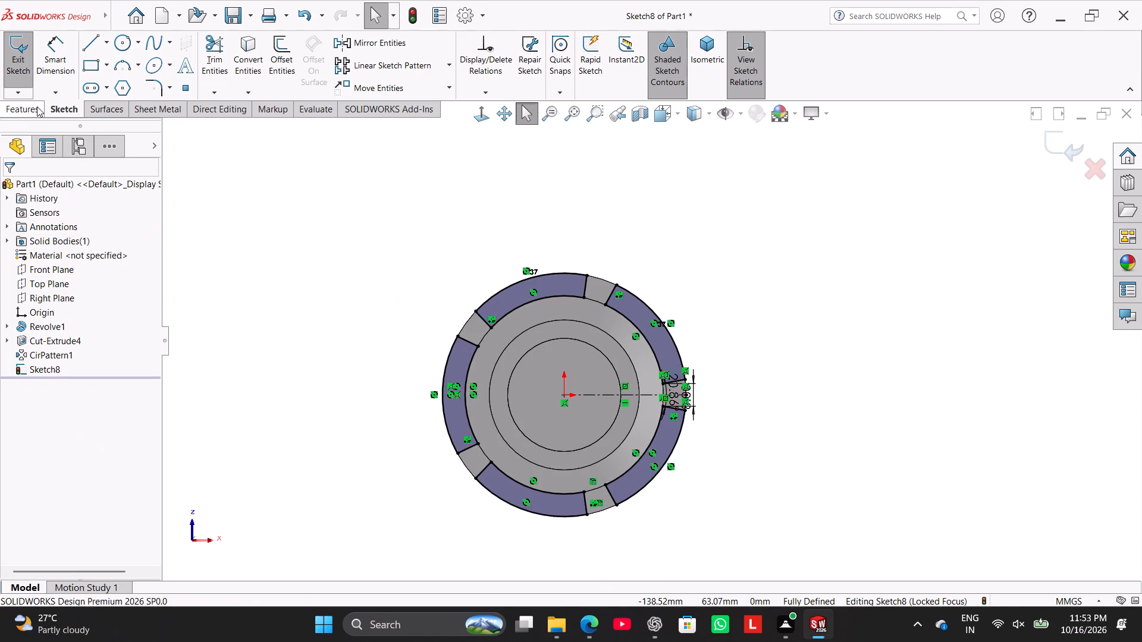
click(38, 67)
right_drag(328, 320, 447, 183)
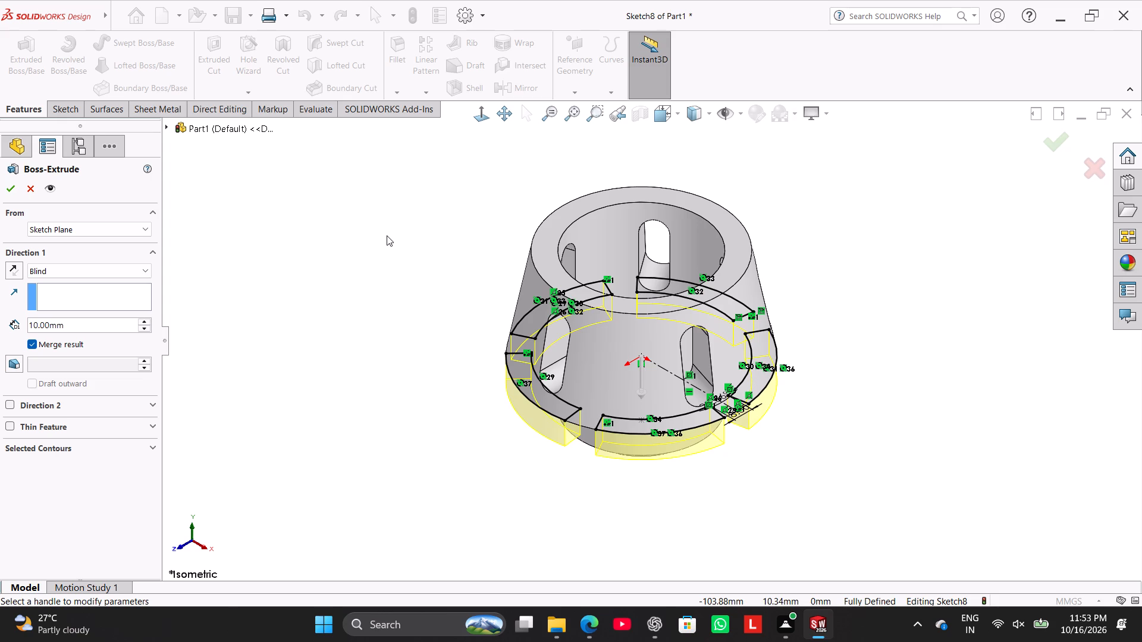
click(9, 193)
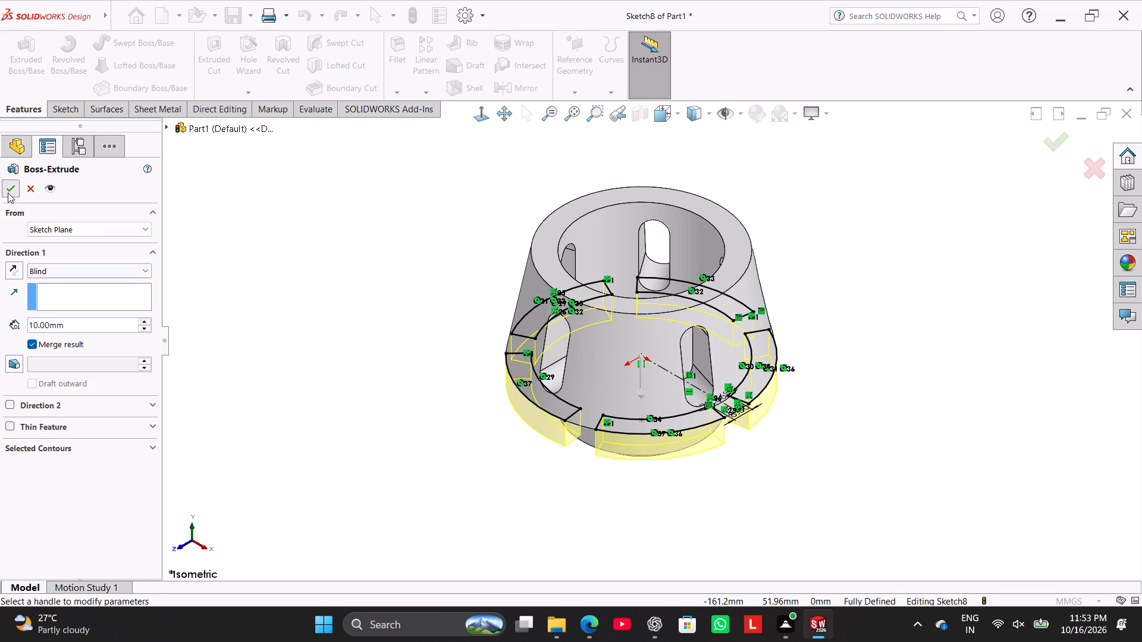
Open the appearance settings for the whole part and colour it standard pure red.
click(232, 263)
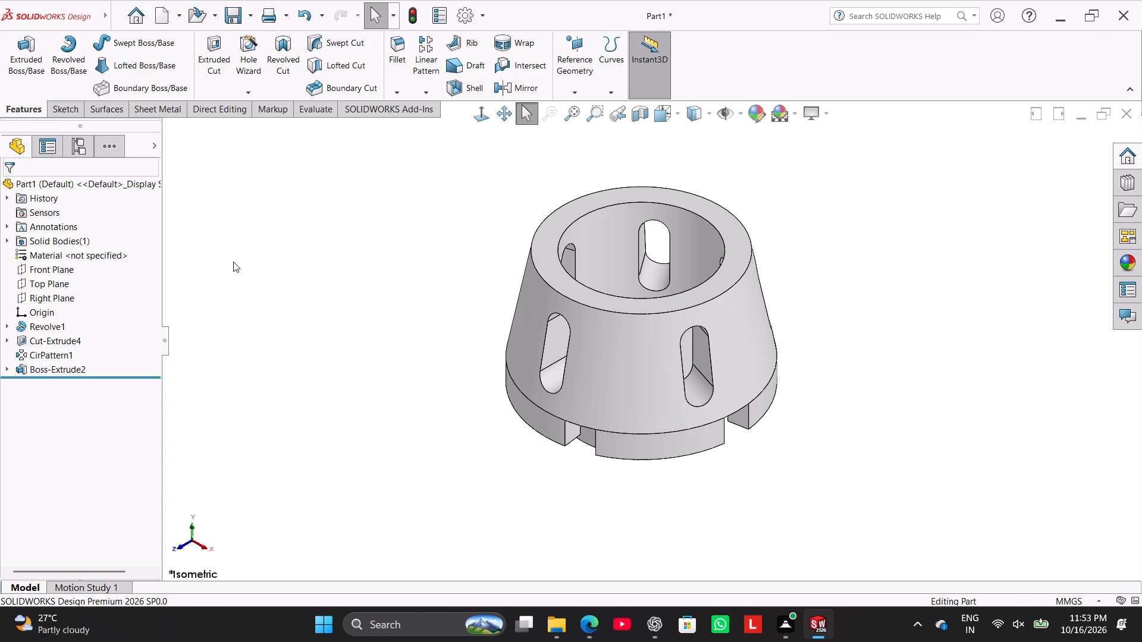
click(751, 111)
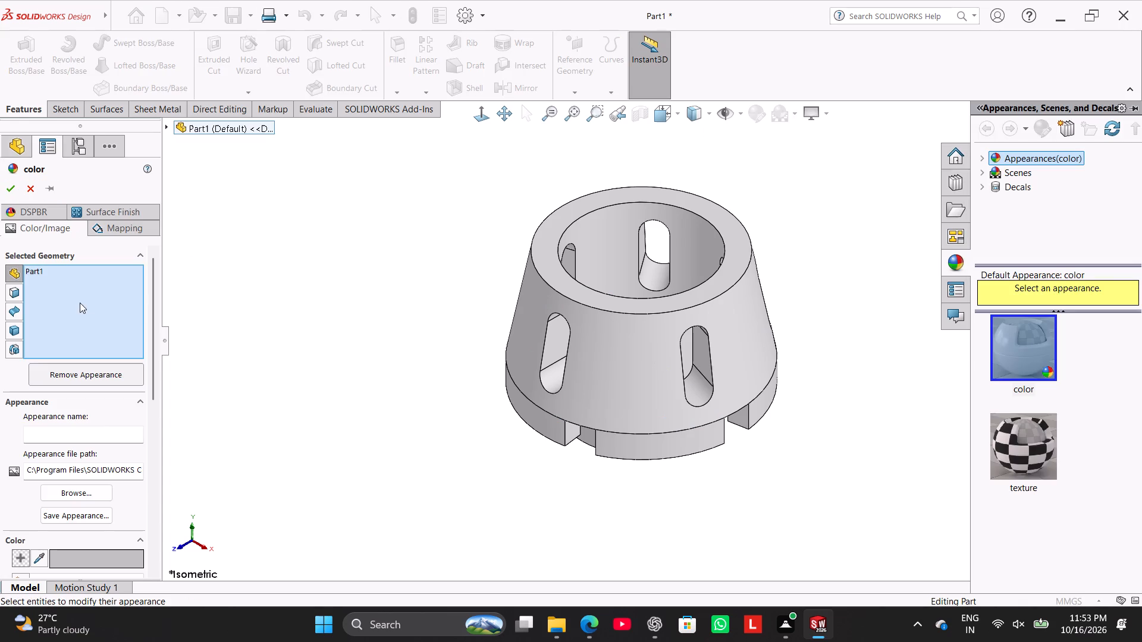
drag(155, 265, 140, 360)
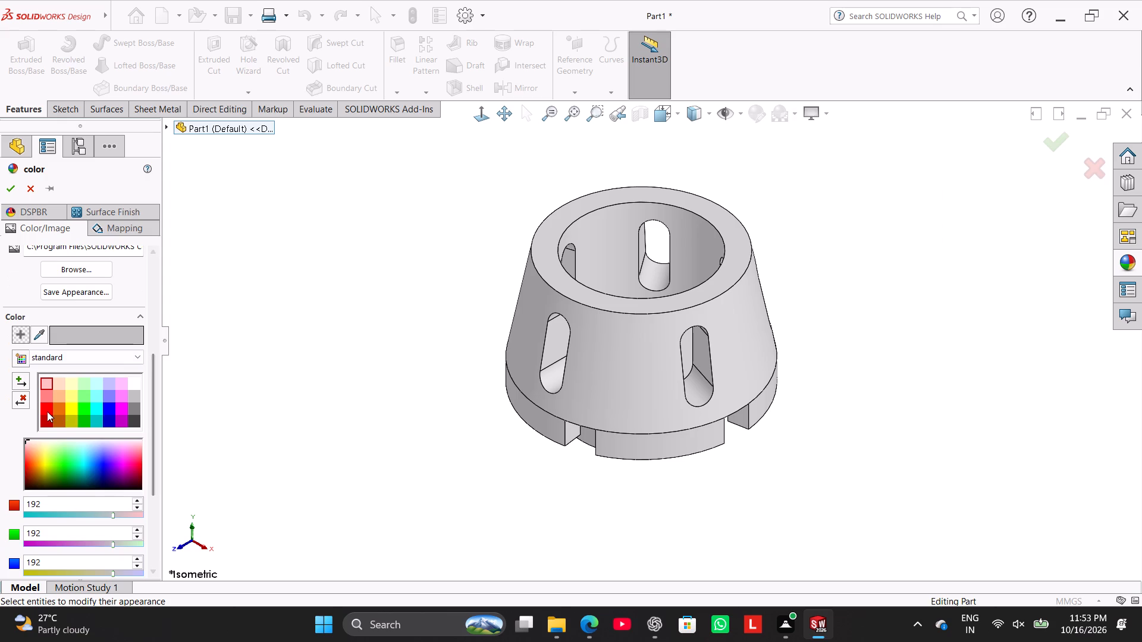
click(47, 410)
click(49, 399)
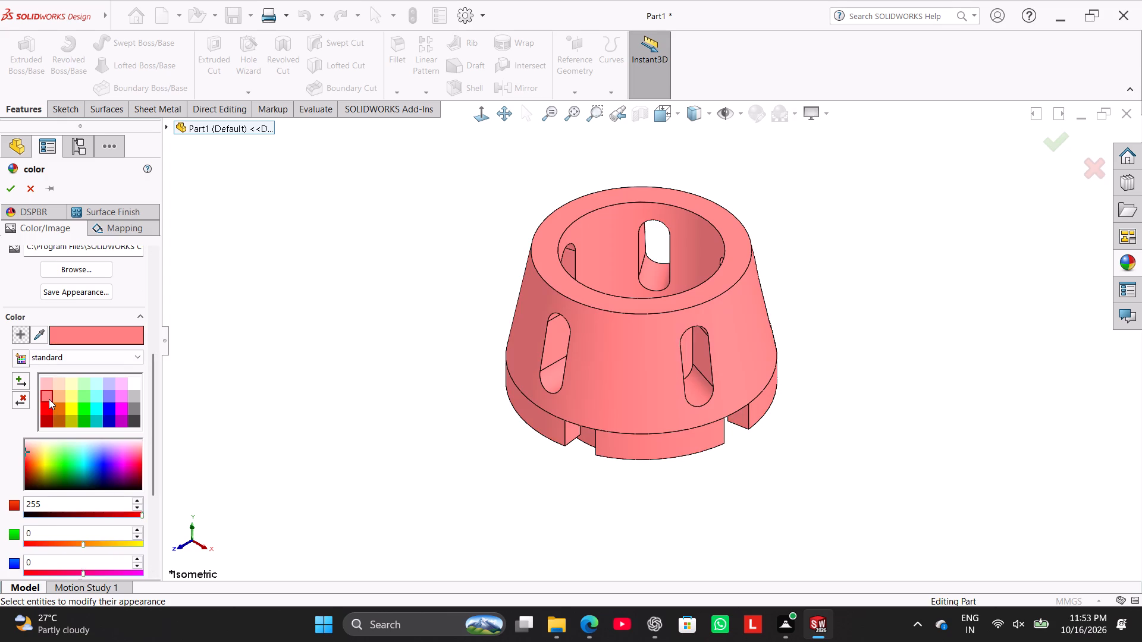
click(49, 406)
click(42, 421)
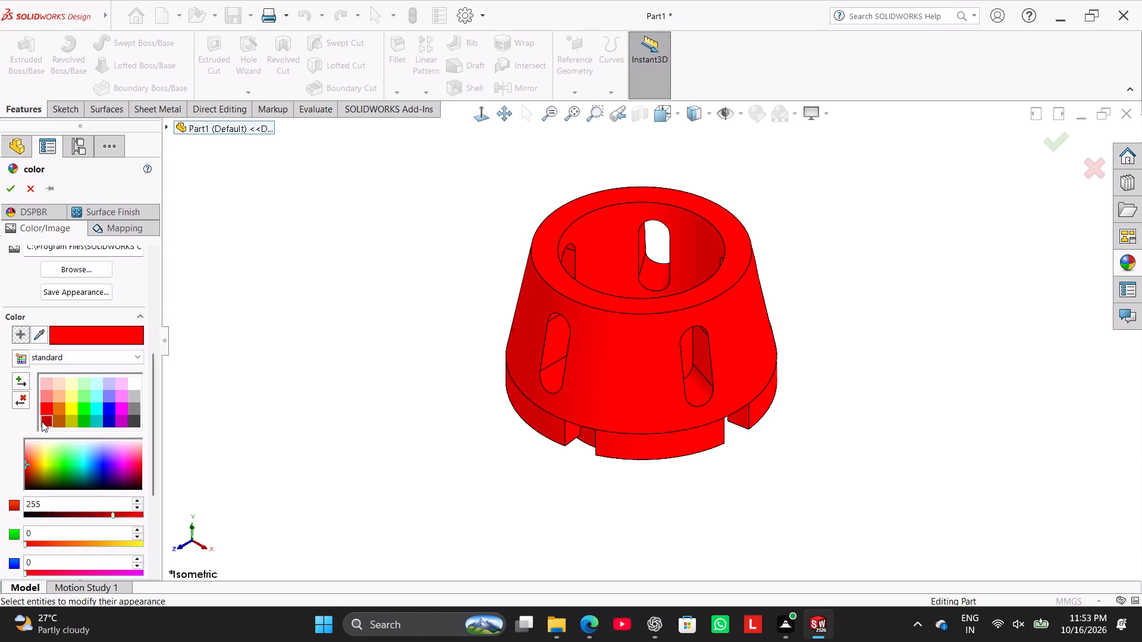
click(47, 404)
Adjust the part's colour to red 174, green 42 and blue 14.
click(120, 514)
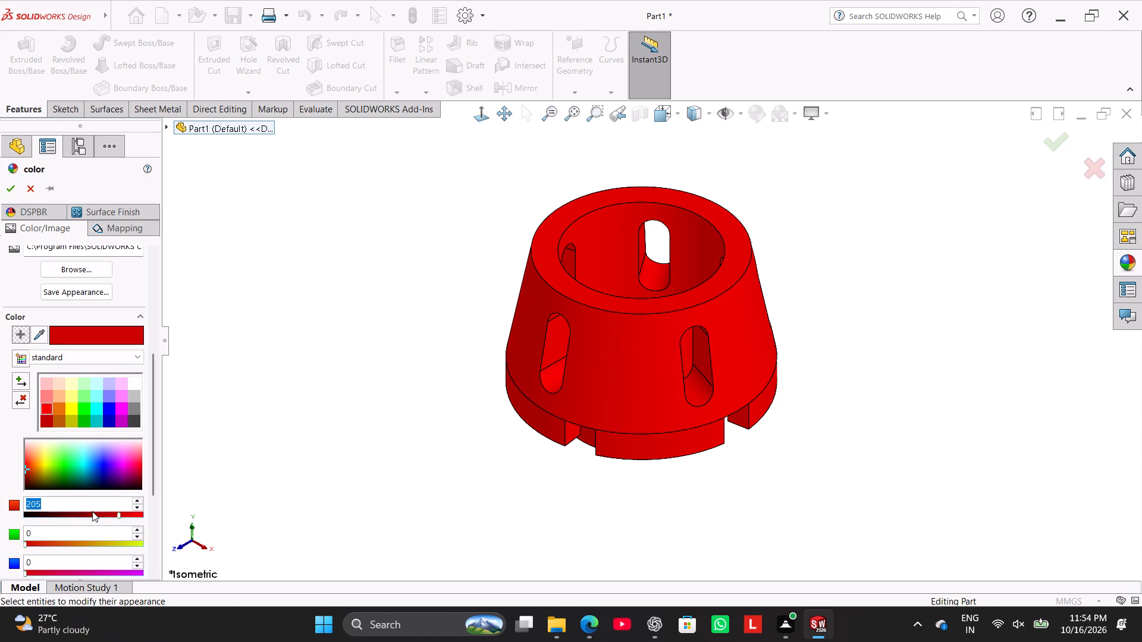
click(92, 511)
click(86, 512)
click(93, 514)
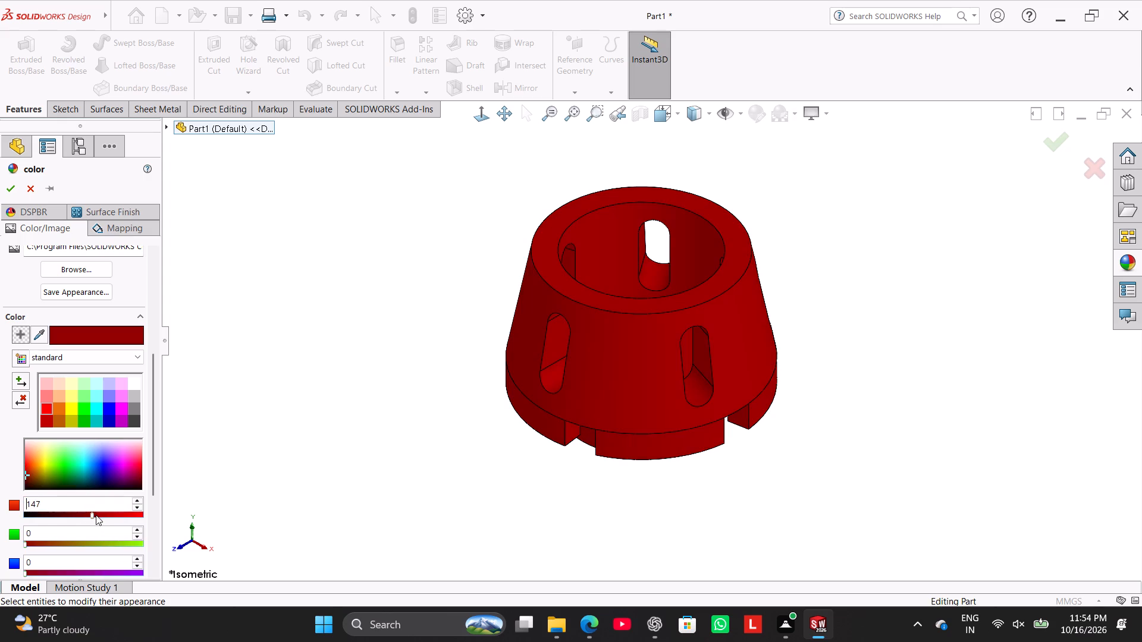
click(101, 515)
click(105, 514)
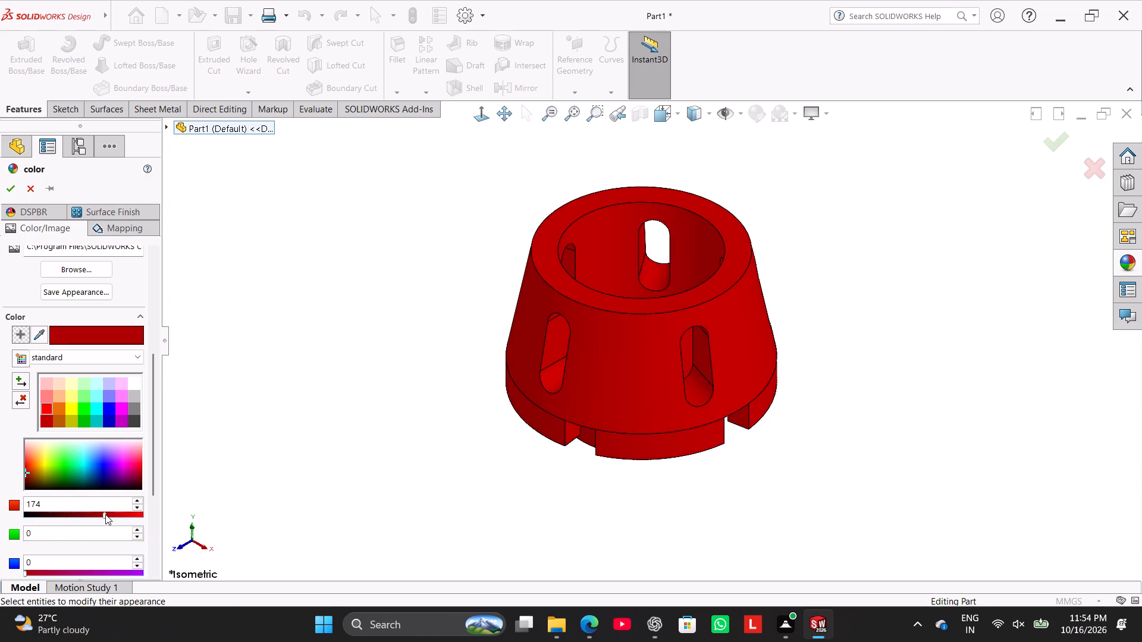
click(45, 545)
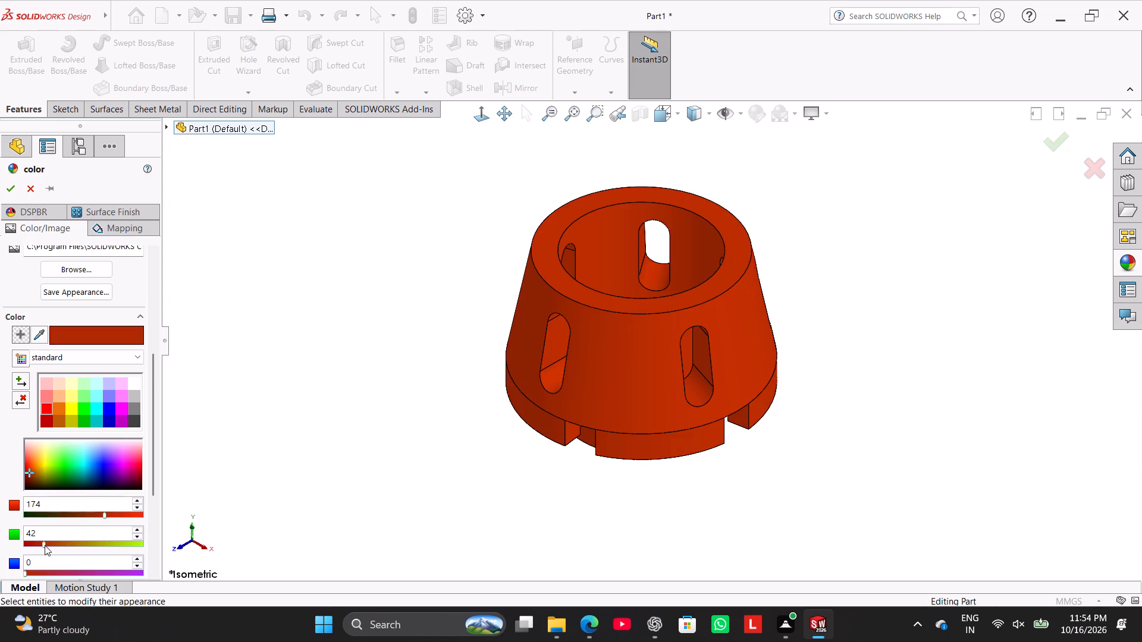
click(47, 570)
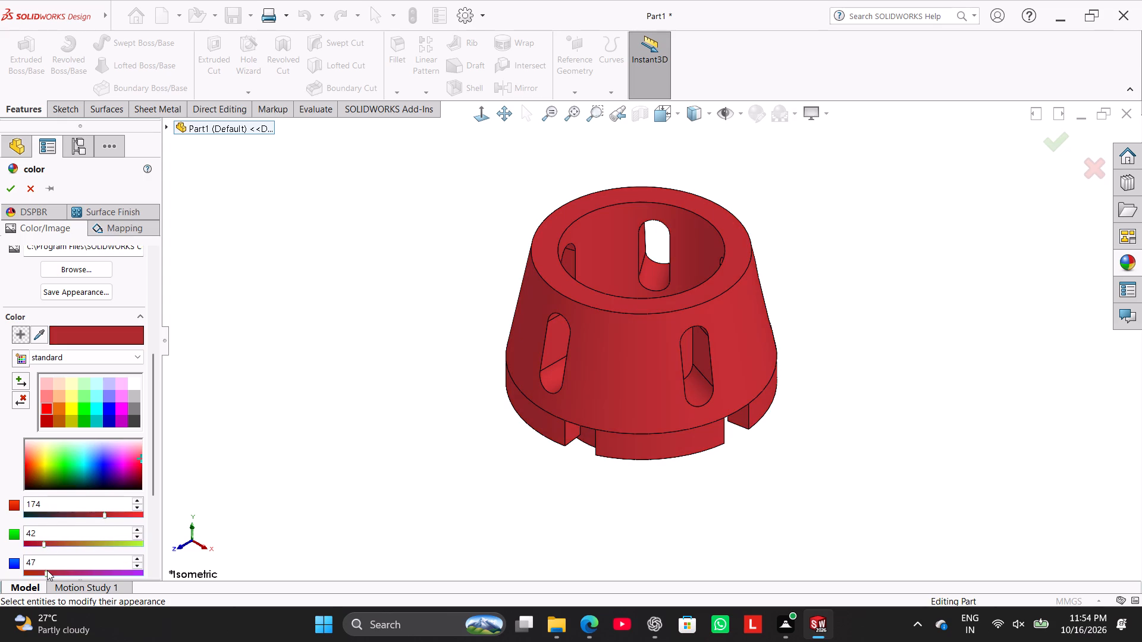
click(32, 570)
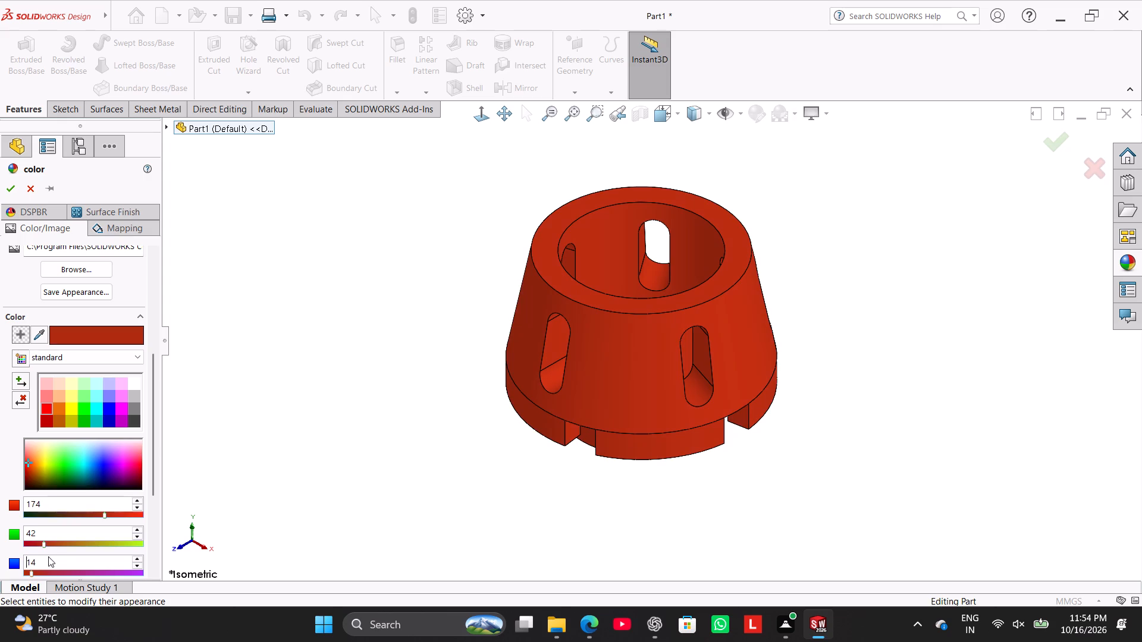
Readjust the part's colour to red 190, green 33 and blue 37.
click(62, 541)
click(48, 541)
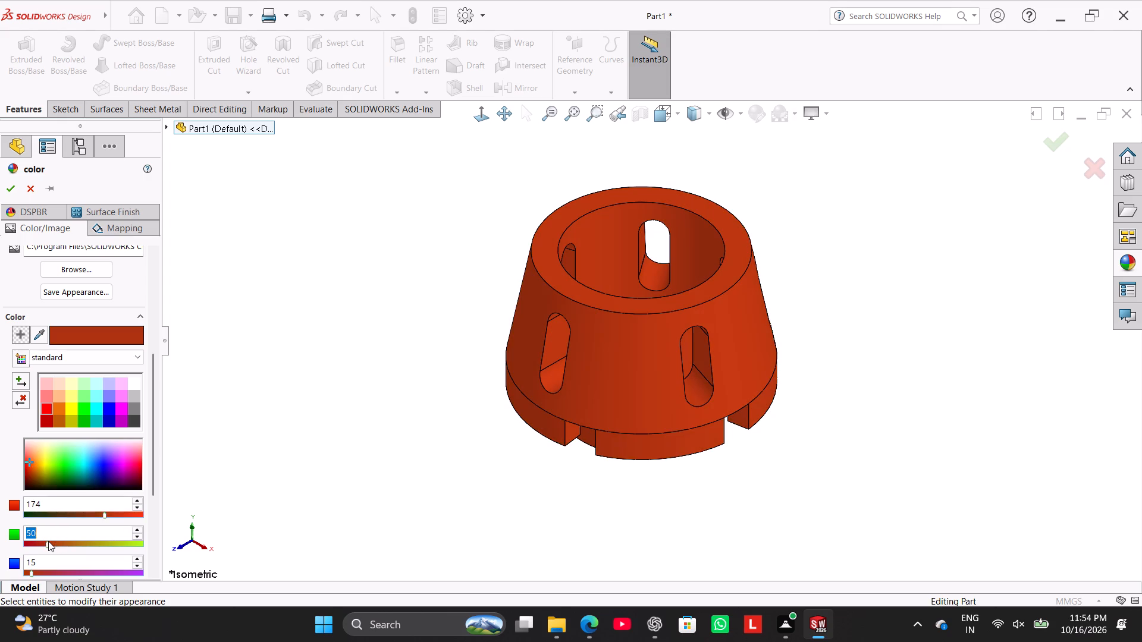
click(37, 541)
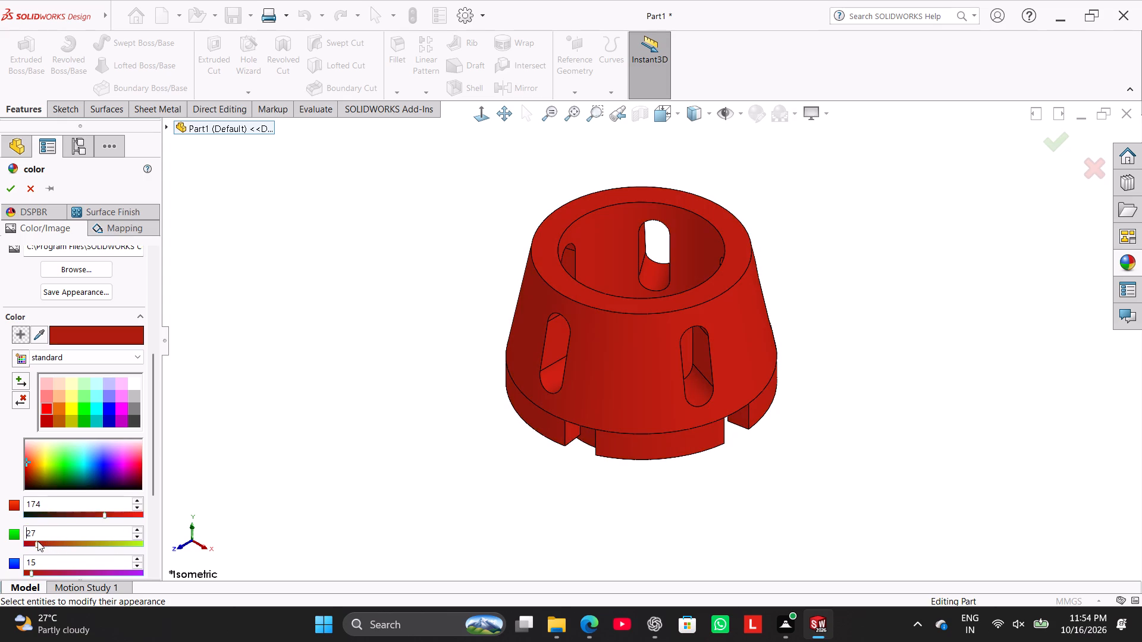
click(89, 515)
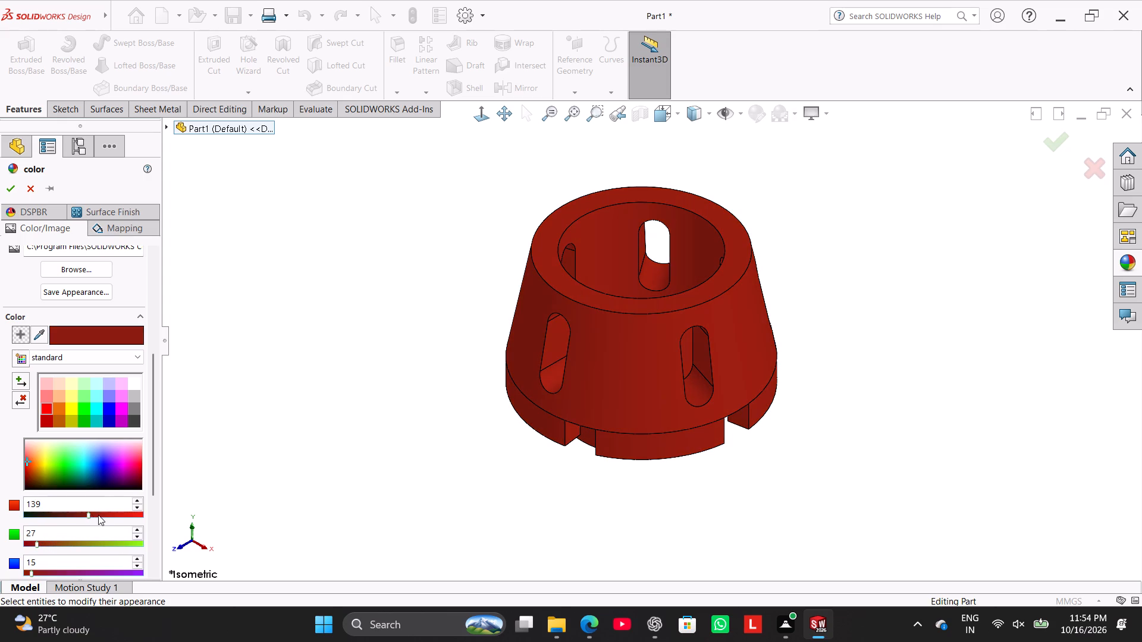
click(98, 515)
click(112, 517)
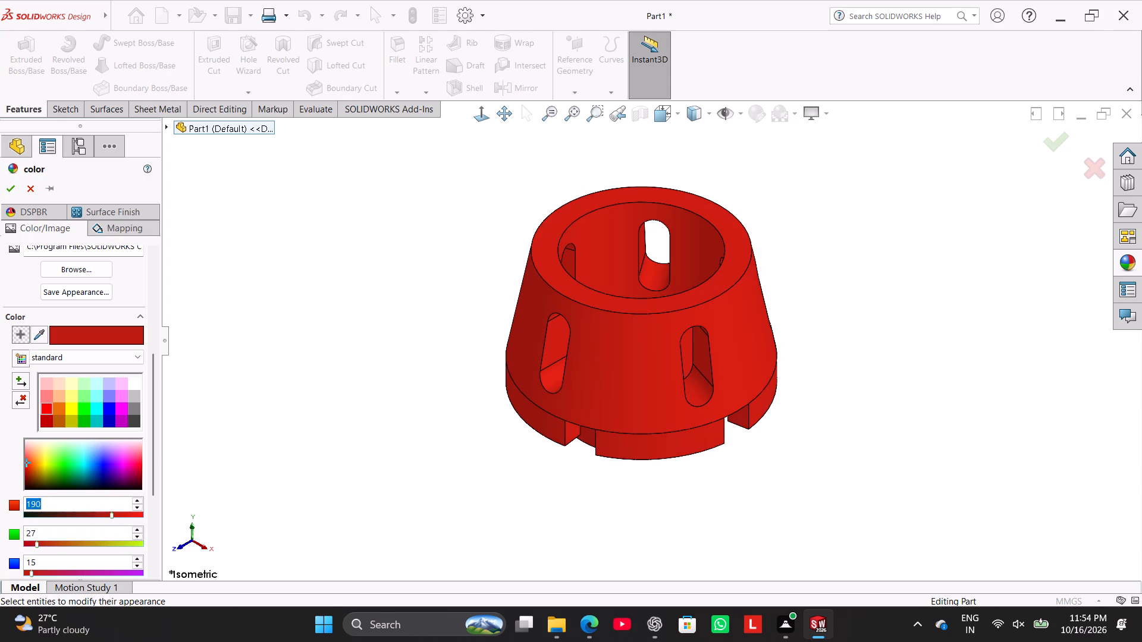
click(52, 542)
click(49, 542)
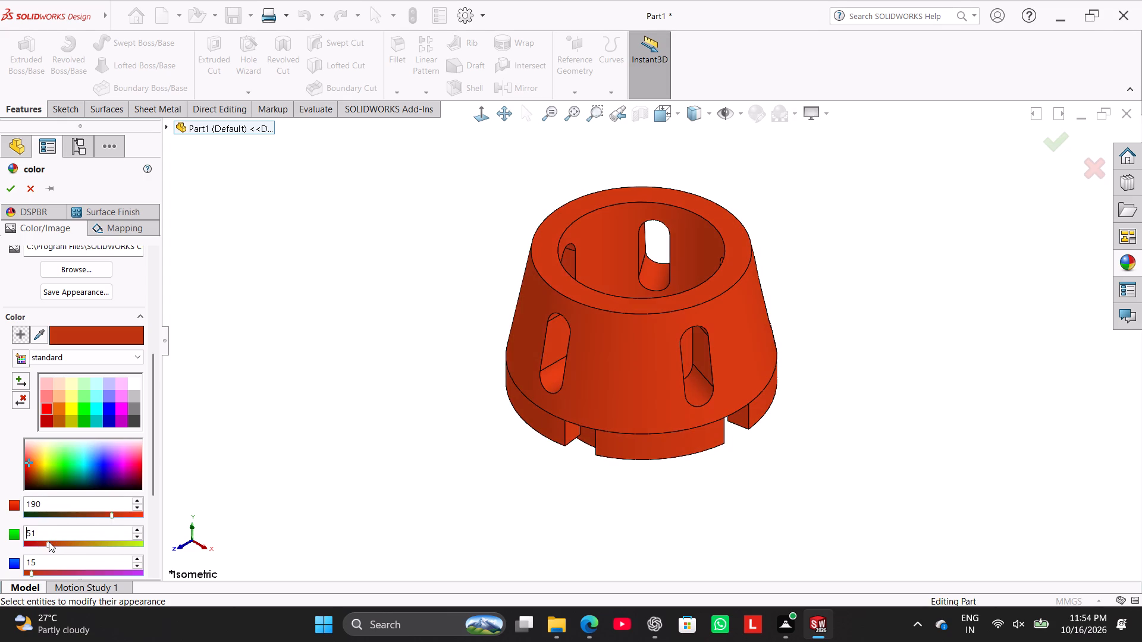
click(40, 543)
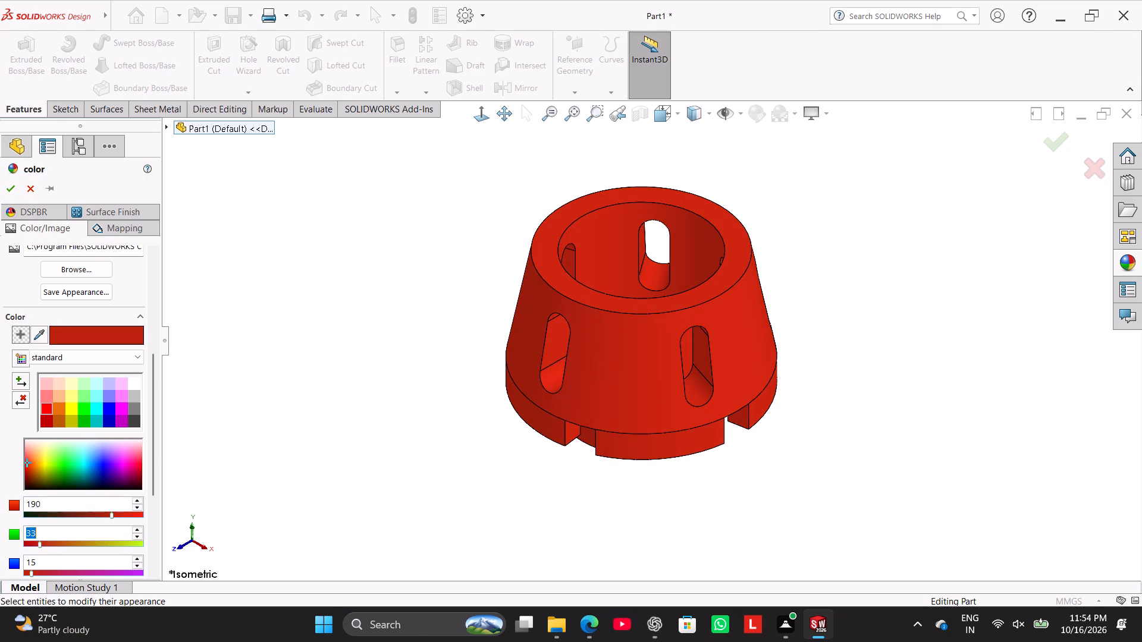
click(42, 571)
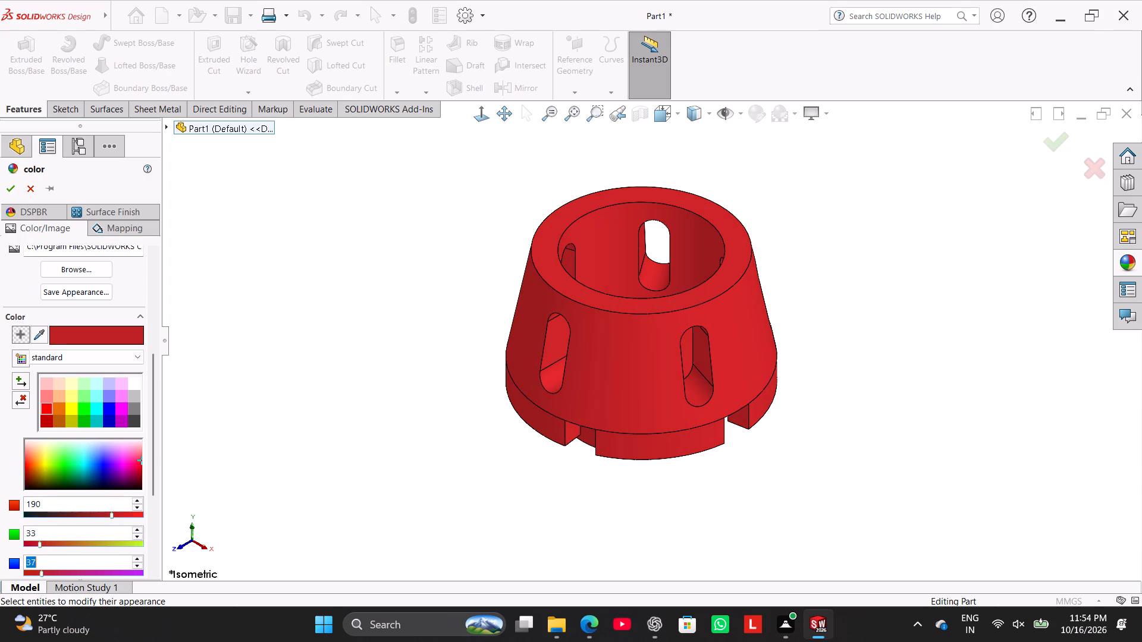
Restart from standard pure red, set the part's colour to red 201, green 42, blue 34, and apply it.
click(51, 395)
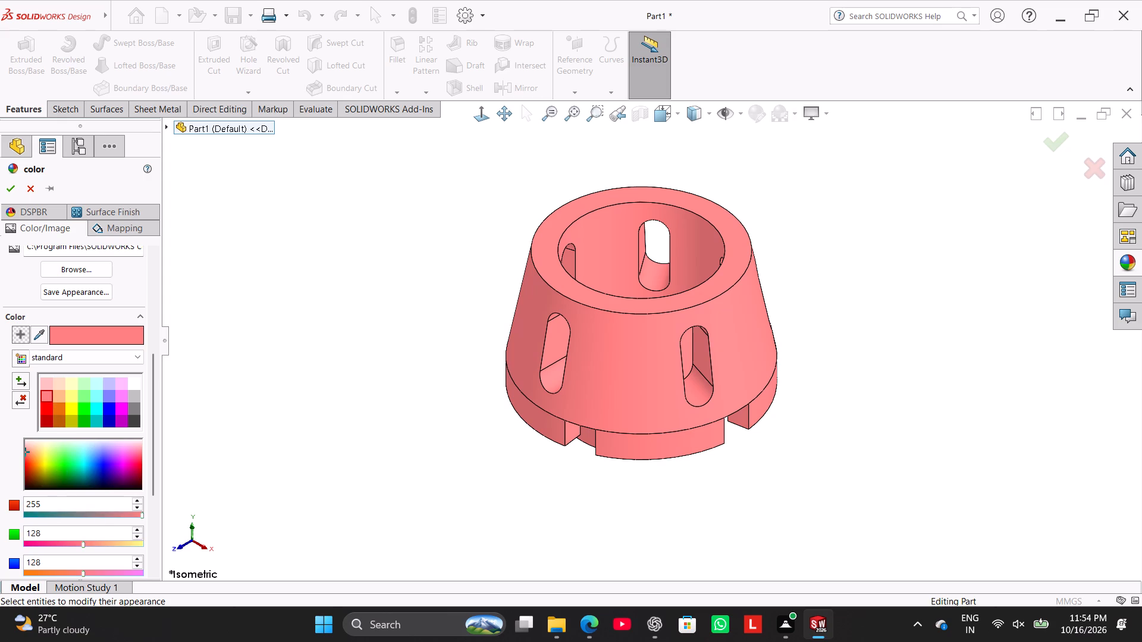
click(45, 410)
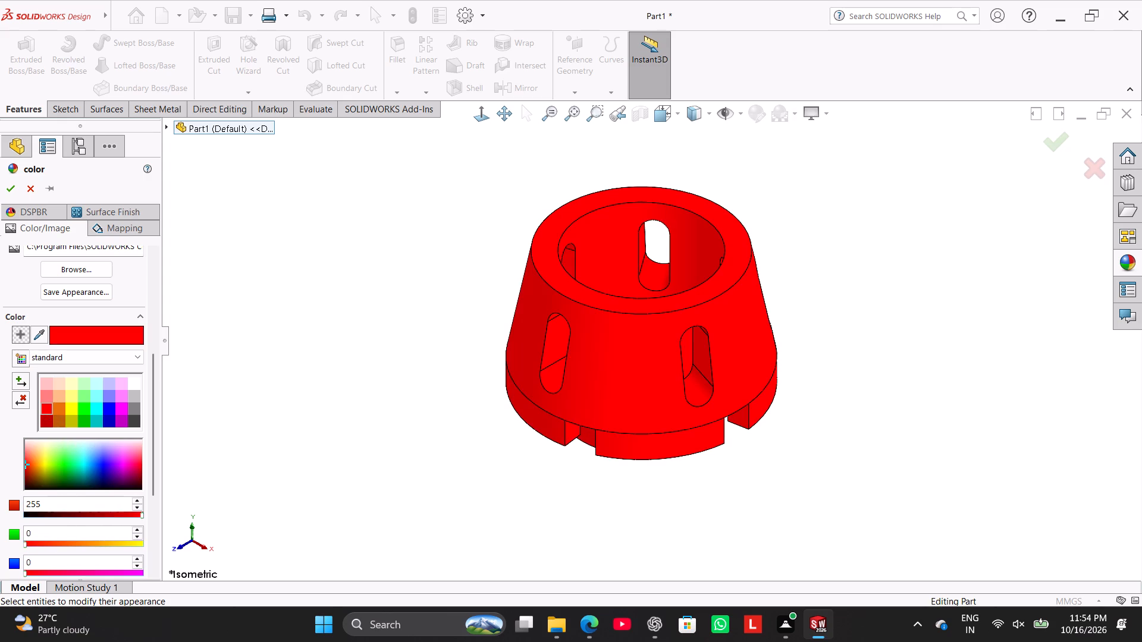
click(45, 543)
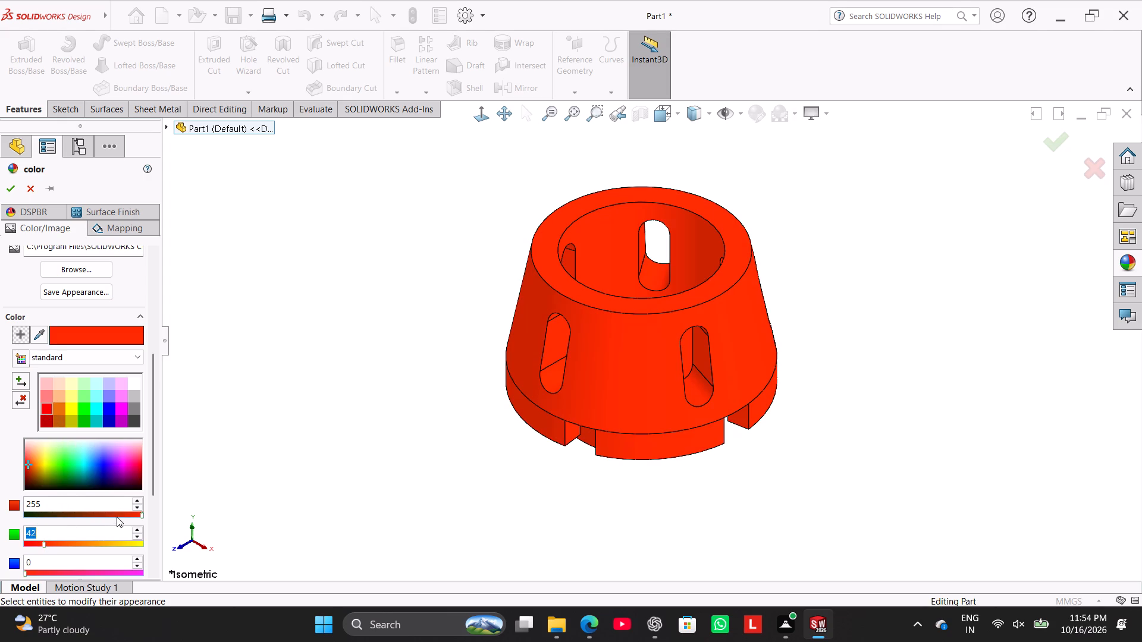
click(118, 517)
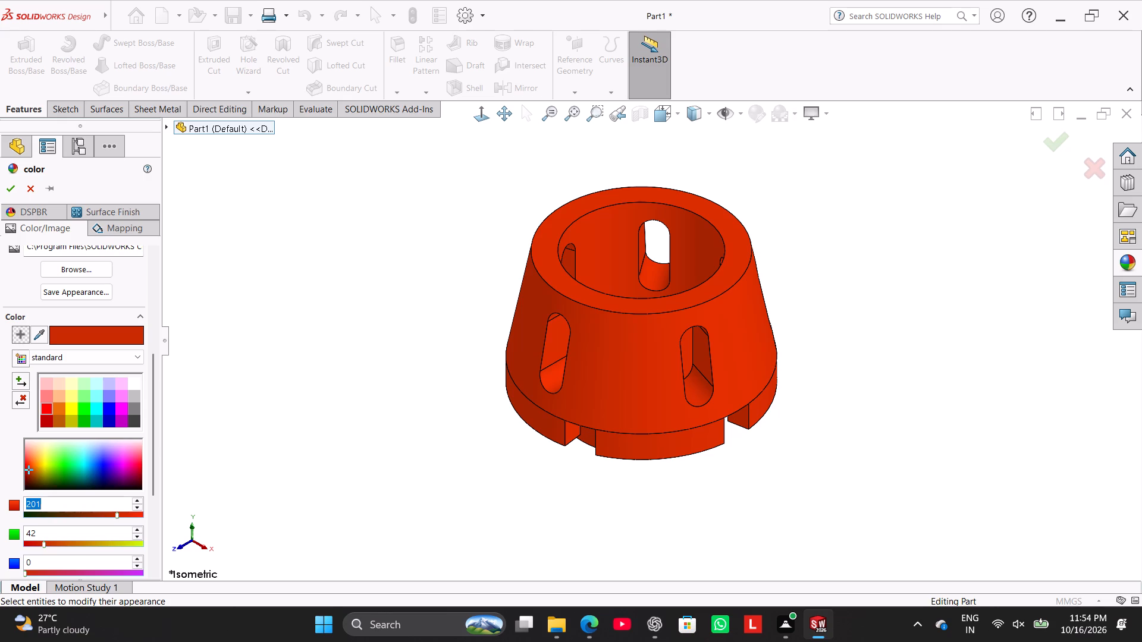
click(36, 572)
click(46, 572)
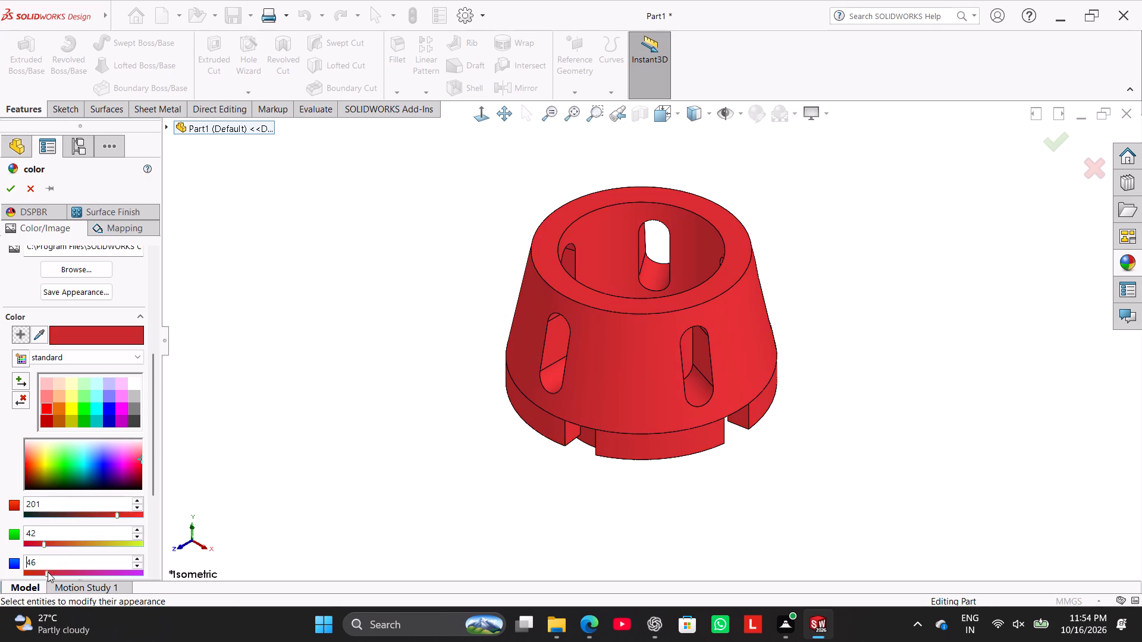
click(41, 572)
click(7, 191)
click(197, 261)
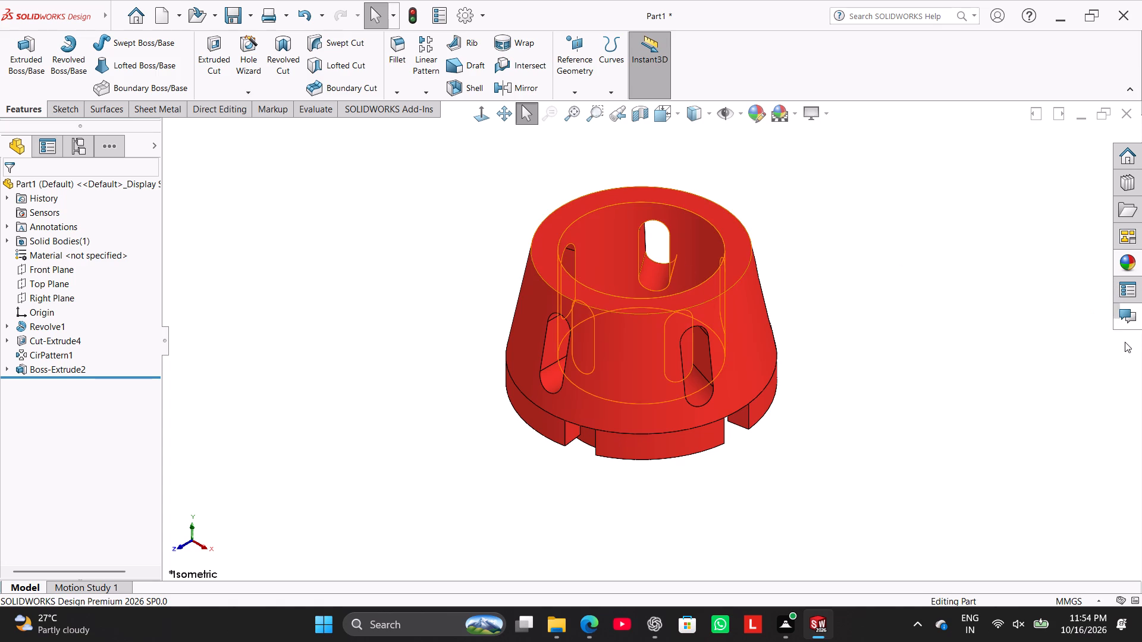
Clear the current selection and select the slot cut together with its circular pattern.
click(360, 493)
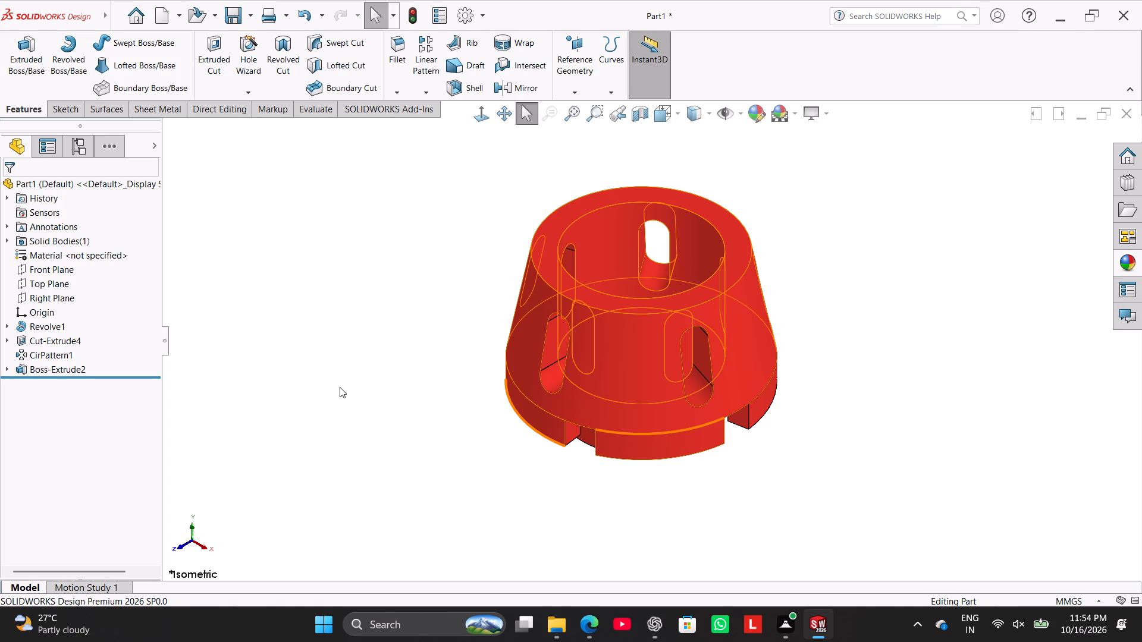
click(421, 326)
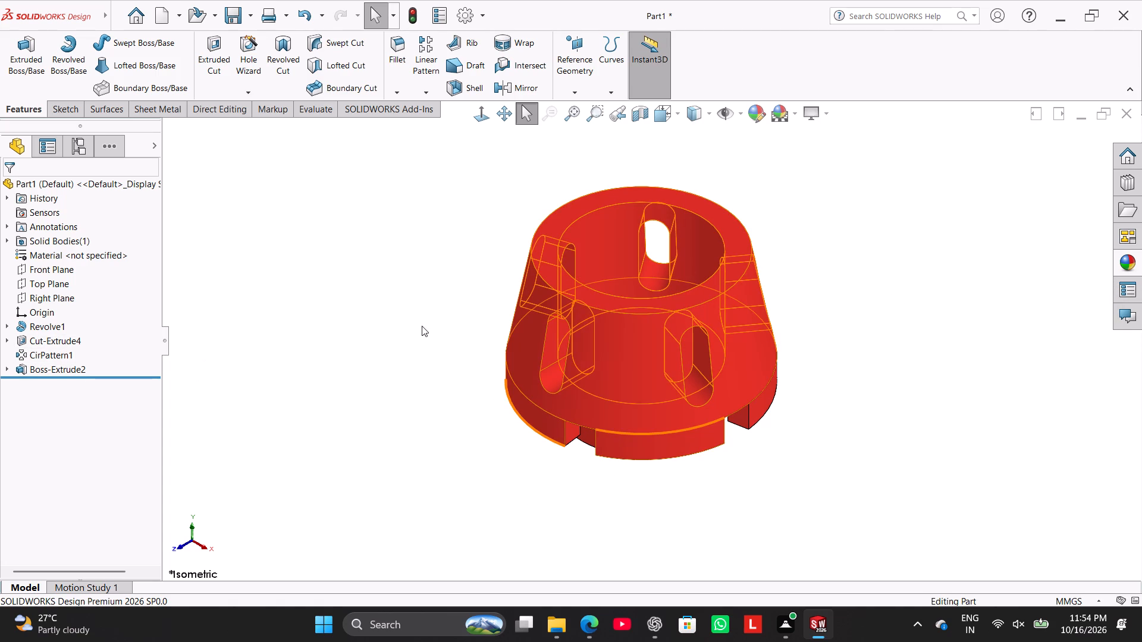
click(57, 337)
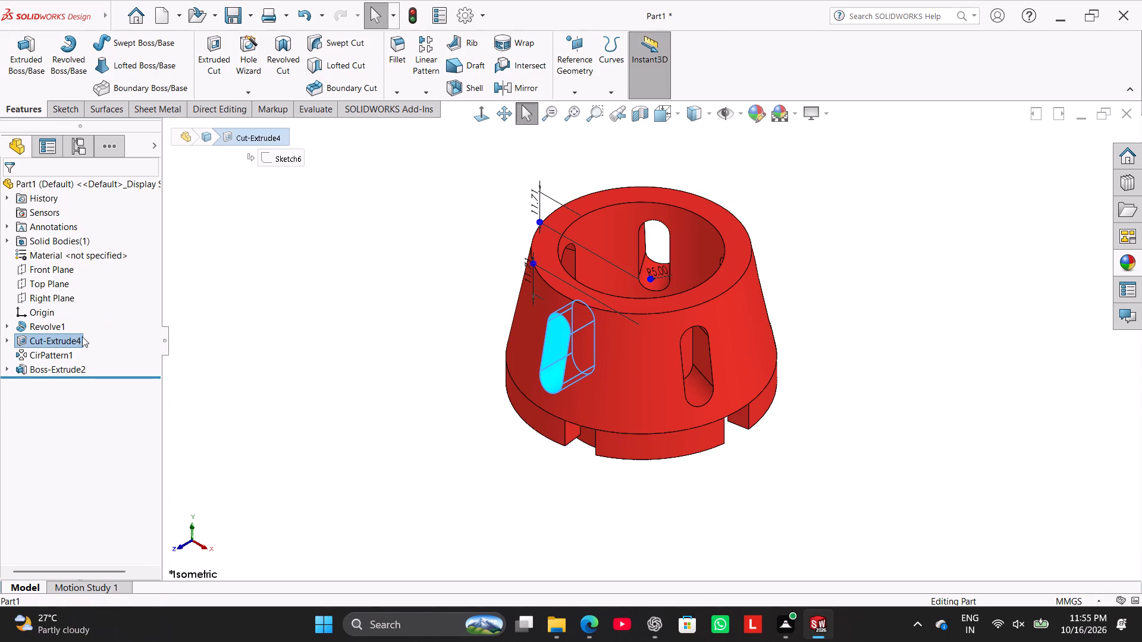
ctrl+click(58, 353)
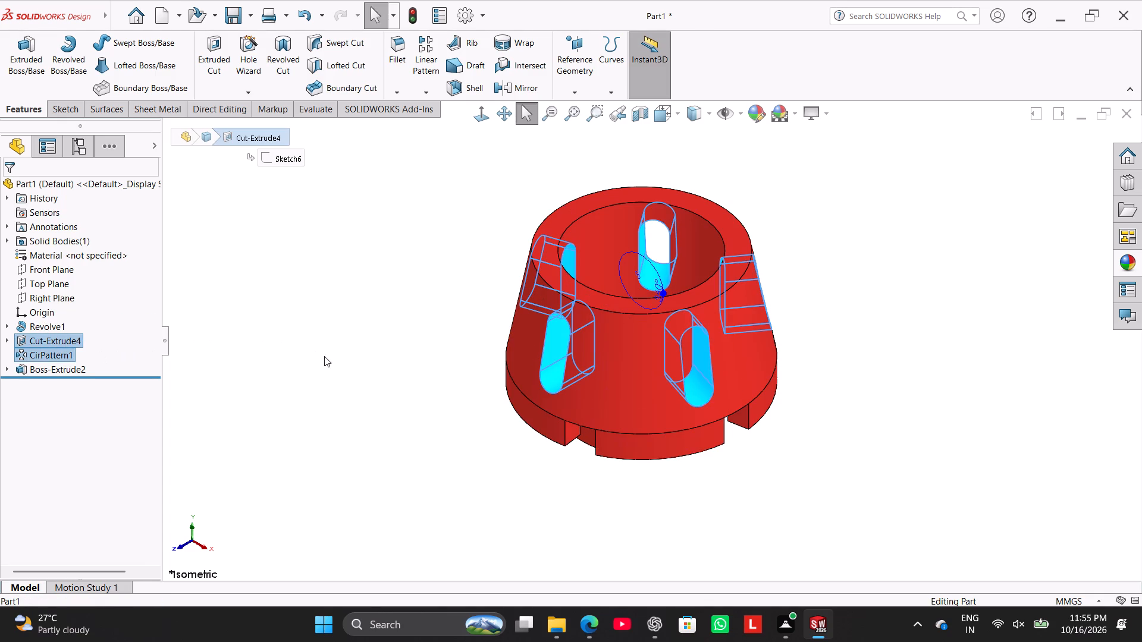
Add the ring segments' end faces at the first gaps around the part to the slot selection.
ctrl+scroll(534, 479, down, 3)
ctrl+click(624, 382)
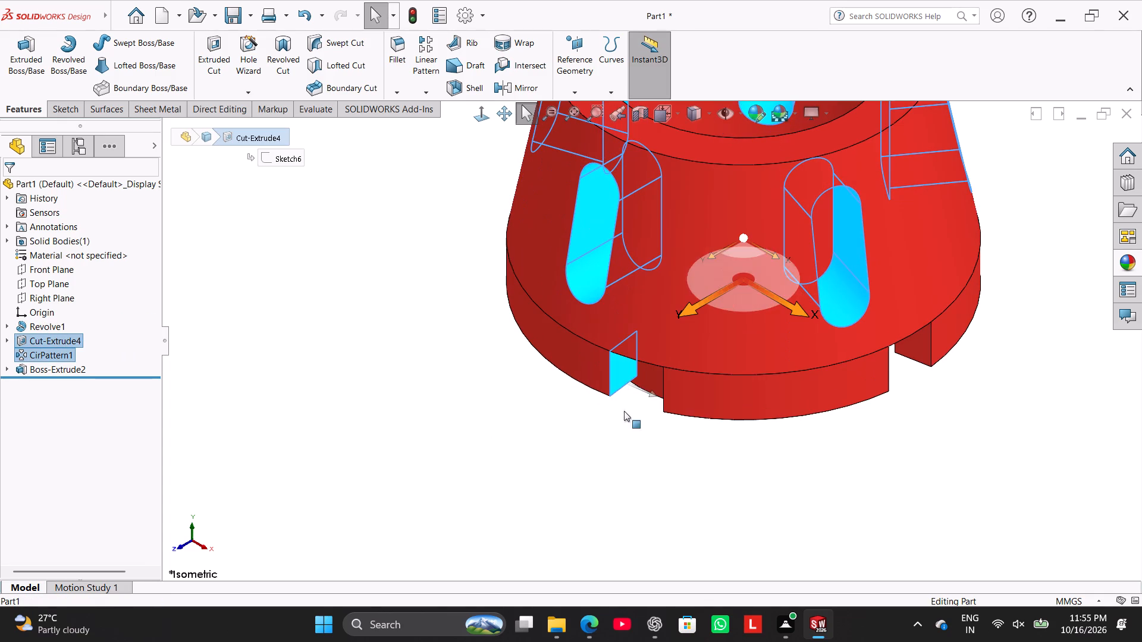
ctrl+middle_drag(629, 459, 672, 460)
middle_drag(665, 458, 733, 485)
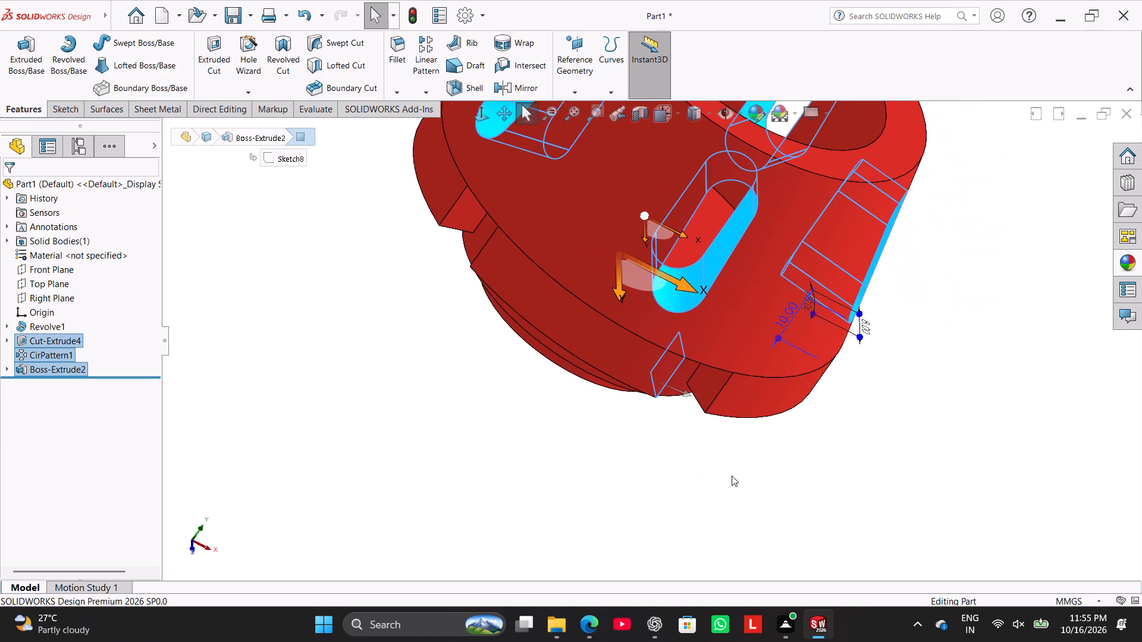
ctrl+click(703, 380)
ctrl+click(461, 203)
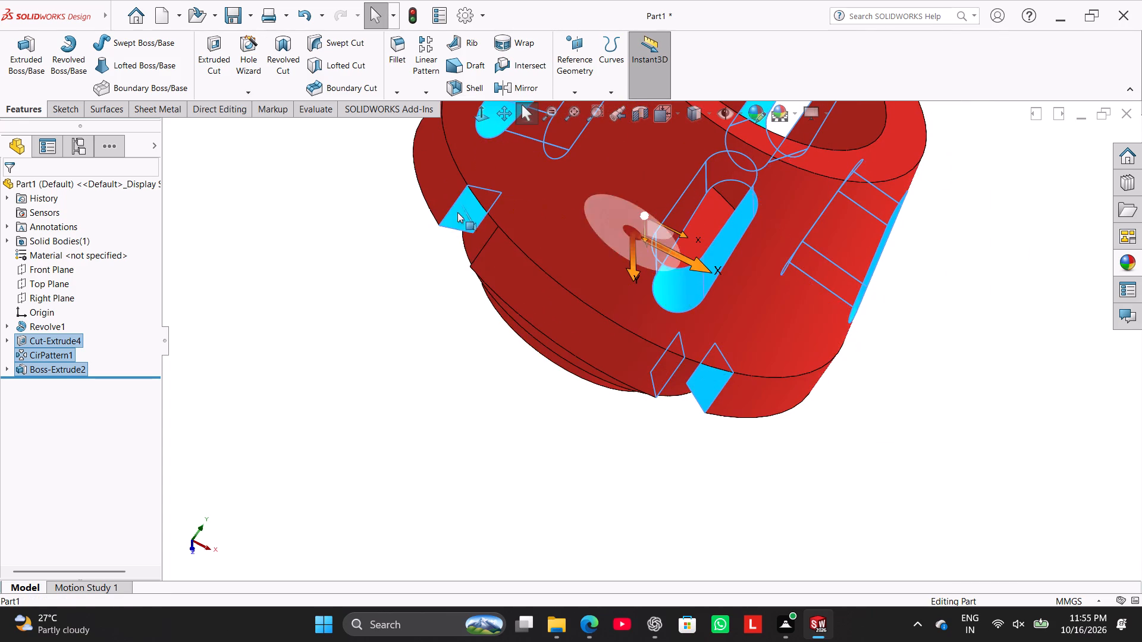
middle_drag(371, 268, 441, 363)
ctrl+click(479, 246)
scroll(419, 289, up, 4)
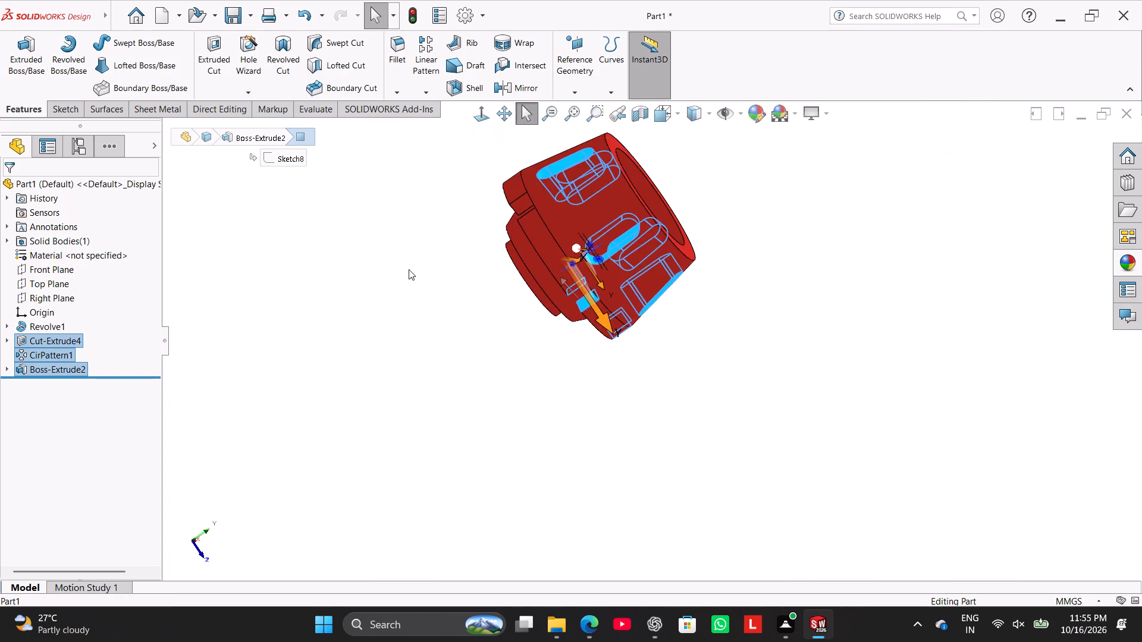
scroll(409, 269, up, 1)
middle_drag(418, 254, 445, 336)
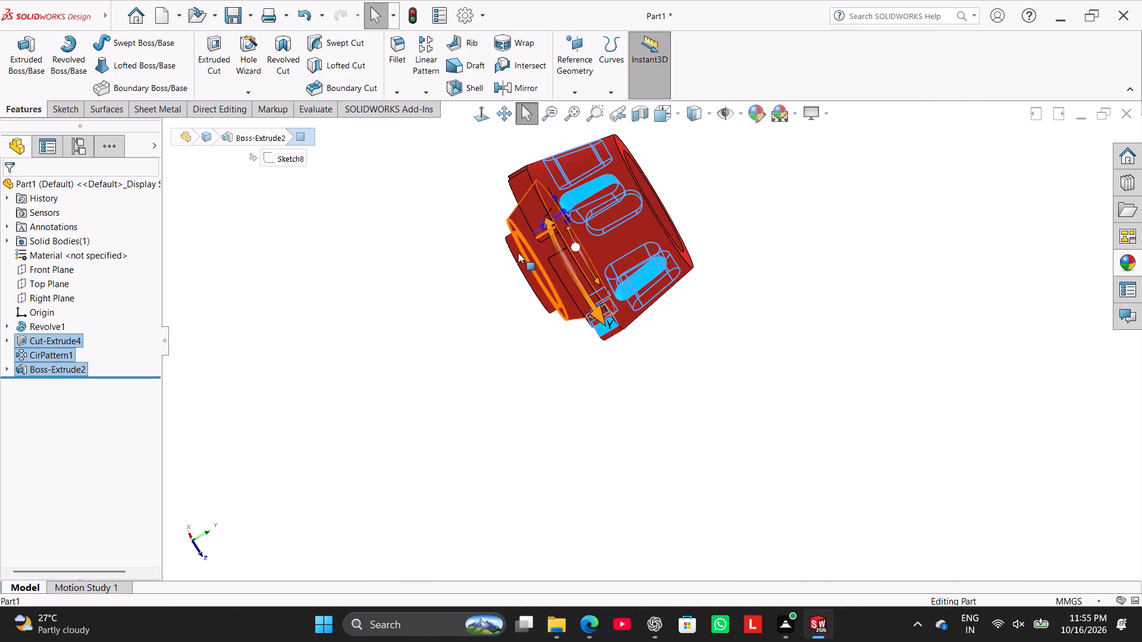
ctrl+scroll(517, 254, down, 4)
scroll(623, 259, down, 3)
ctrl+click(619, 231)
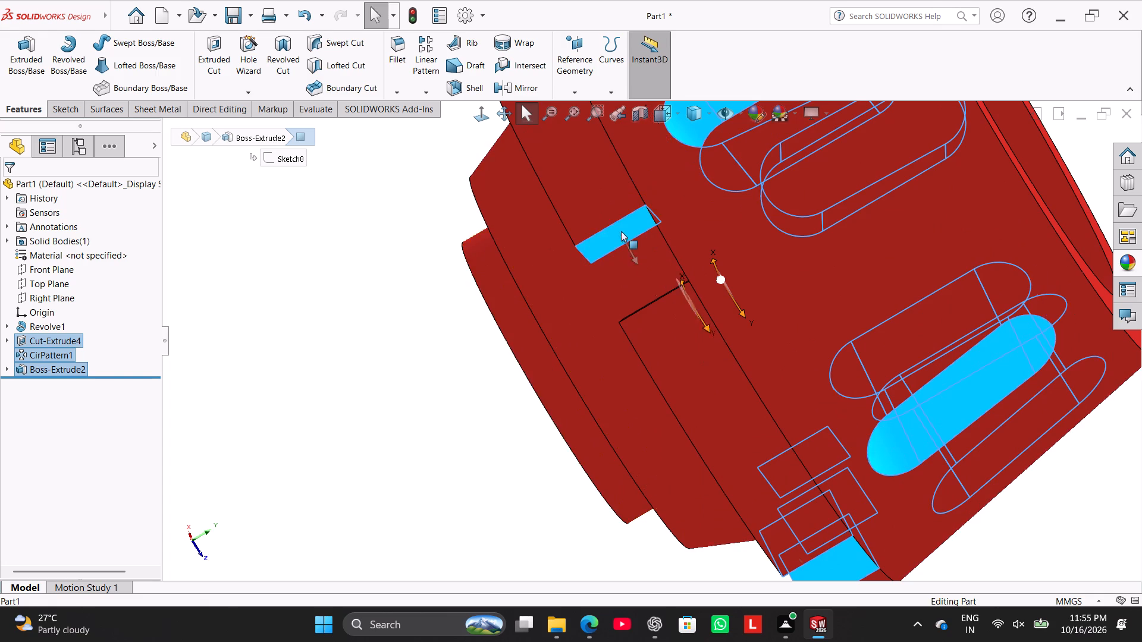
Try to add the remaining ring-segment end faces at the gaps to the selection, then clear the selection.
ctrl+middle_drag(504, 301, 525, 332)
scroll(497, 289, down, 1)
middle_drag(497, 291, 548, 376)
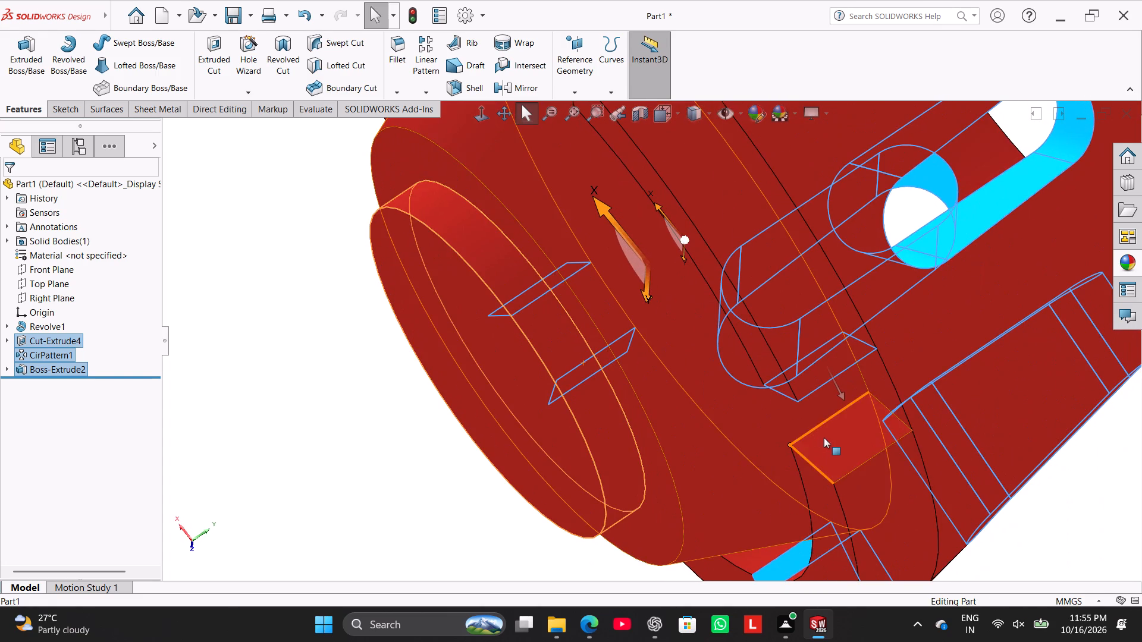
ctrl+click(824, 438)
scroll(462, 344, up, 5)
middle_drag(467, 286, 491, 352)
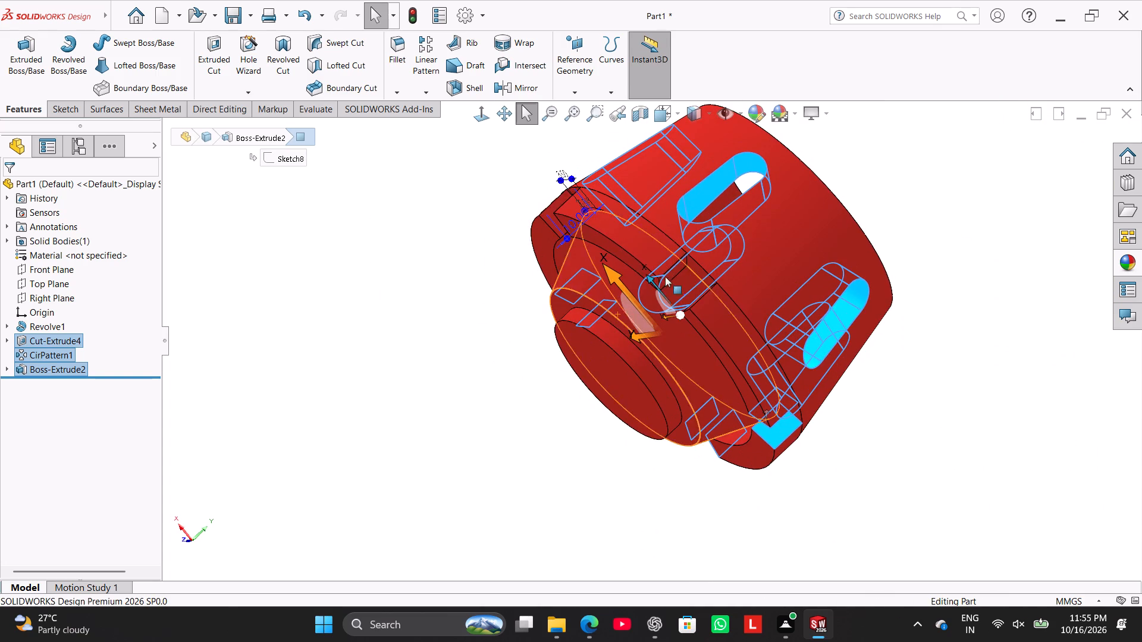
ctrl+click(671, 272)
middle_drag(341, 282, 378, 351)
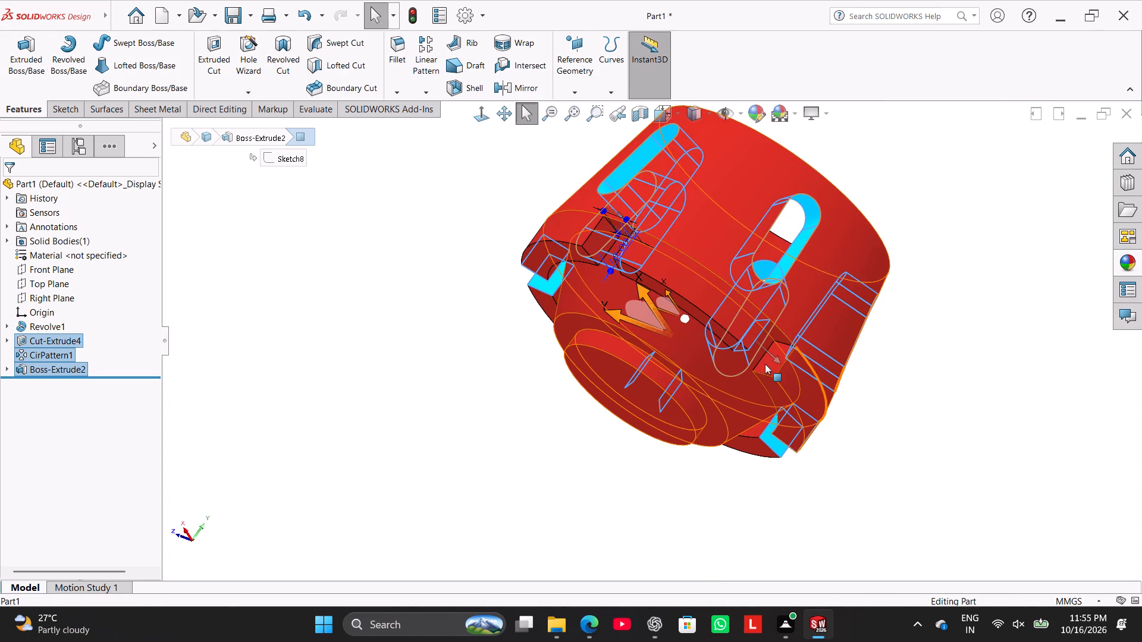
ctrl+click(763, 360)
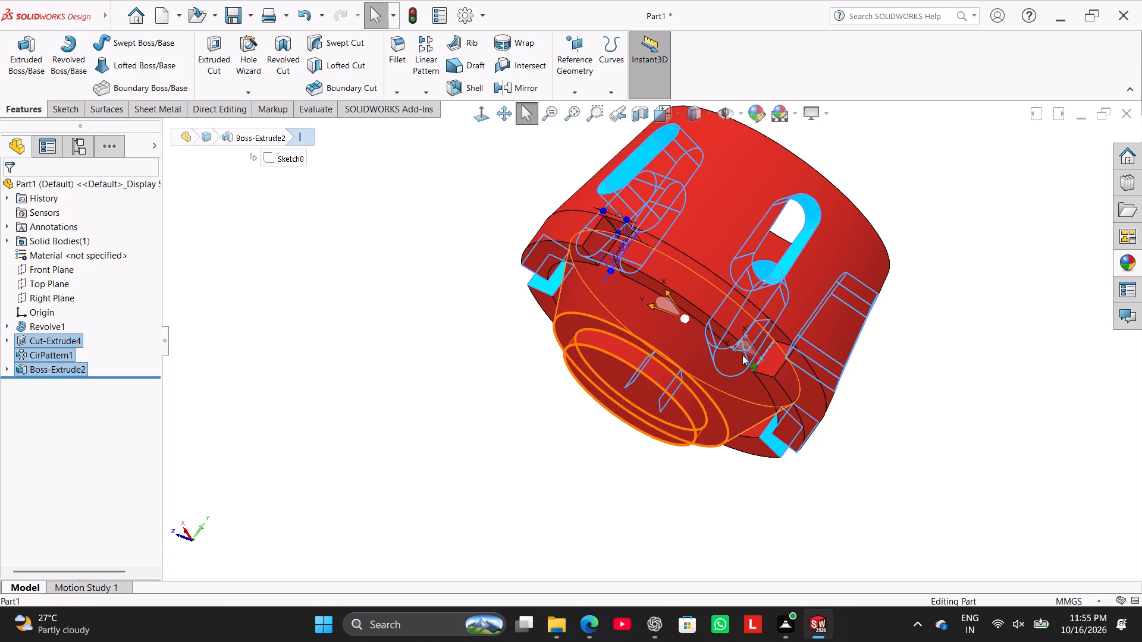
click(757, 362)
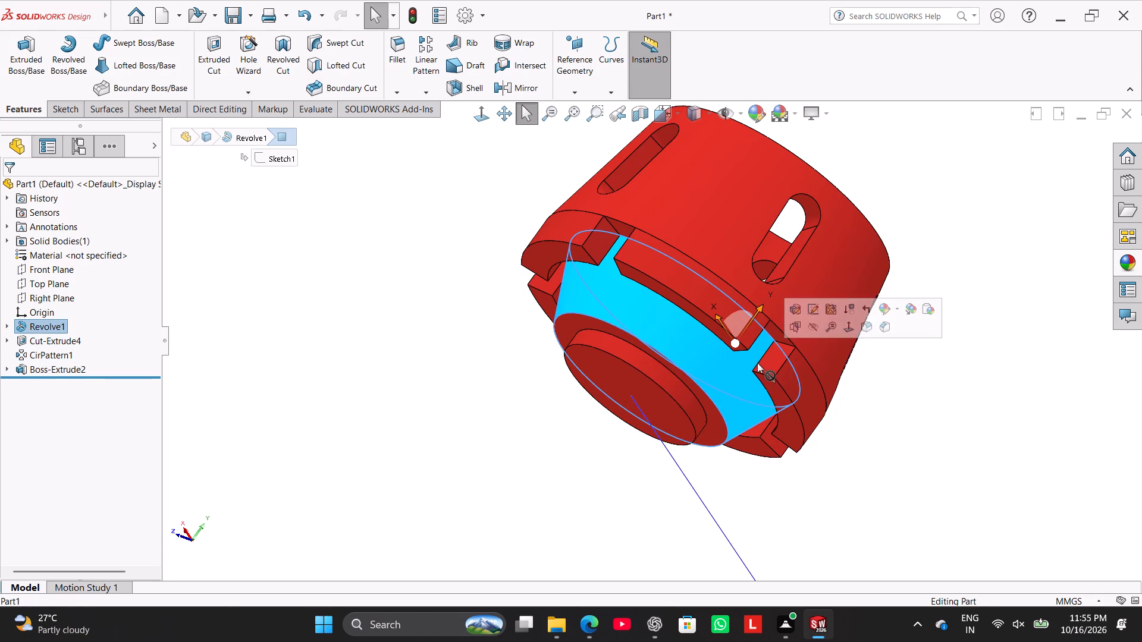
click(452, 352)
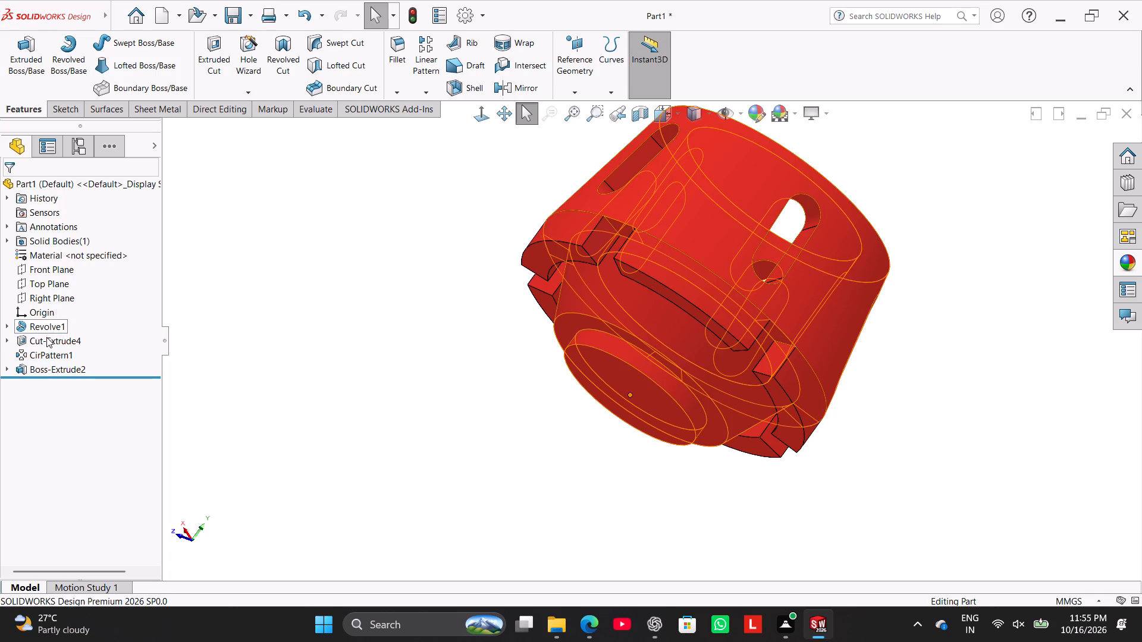
Reselect the slot cut and its circular pattern.
ctrl+click(46, 337)
ctrl+click(53, 354)
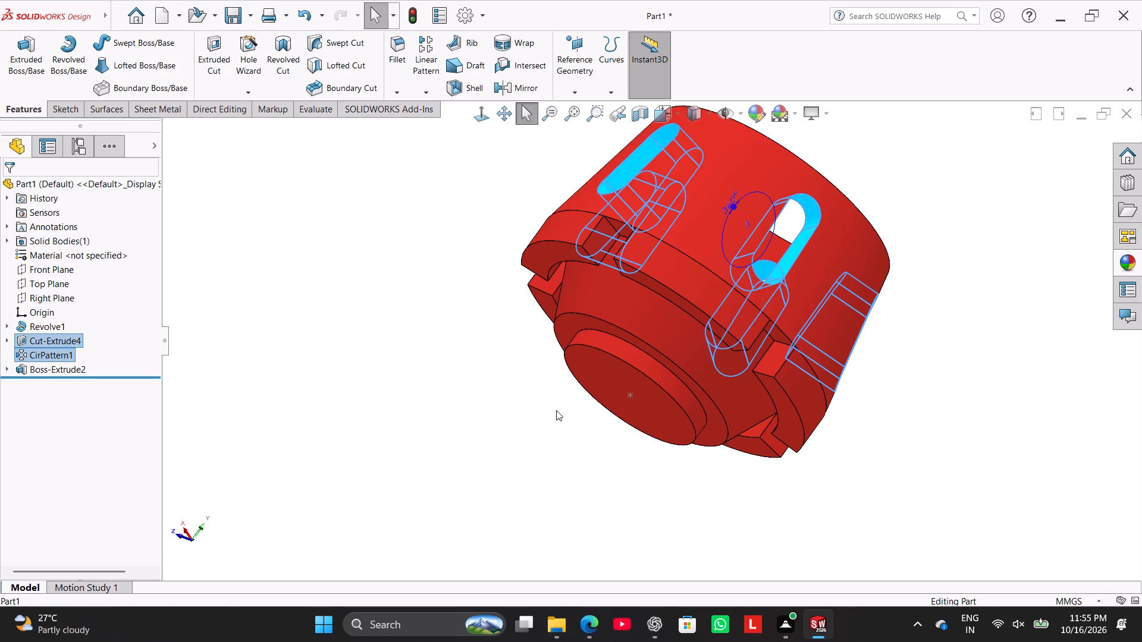
Add the end faces of the ring segments at the first gaps around the part to the slot selection.
ctrl+scroll(683, 353, down, 2)
ctrl+click(556, 187)
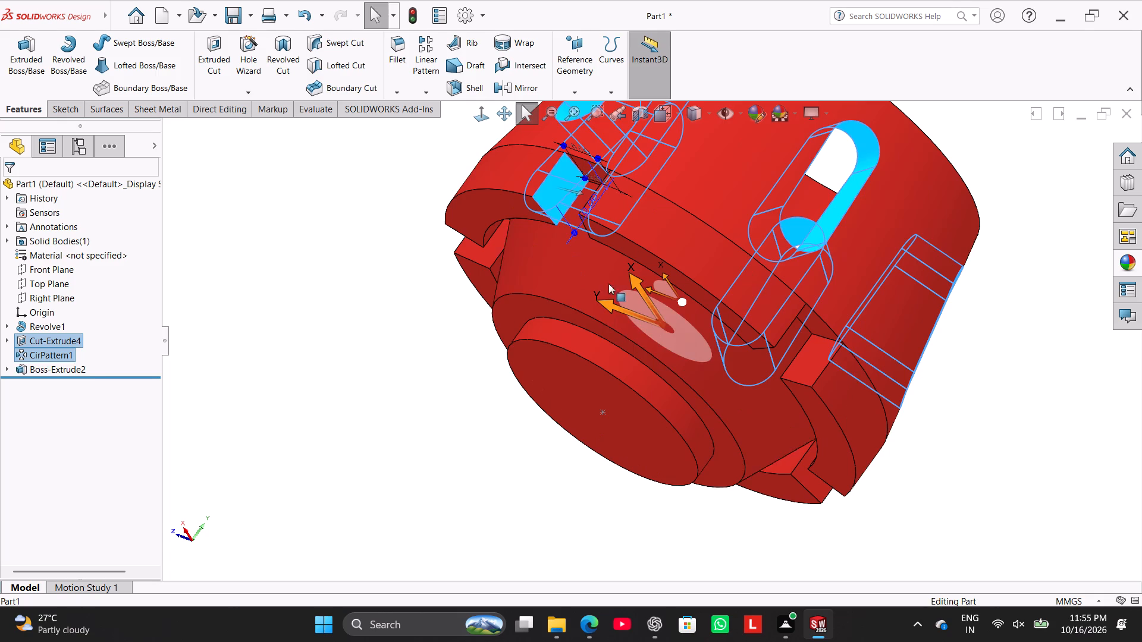
ctrl+click(799, 358)
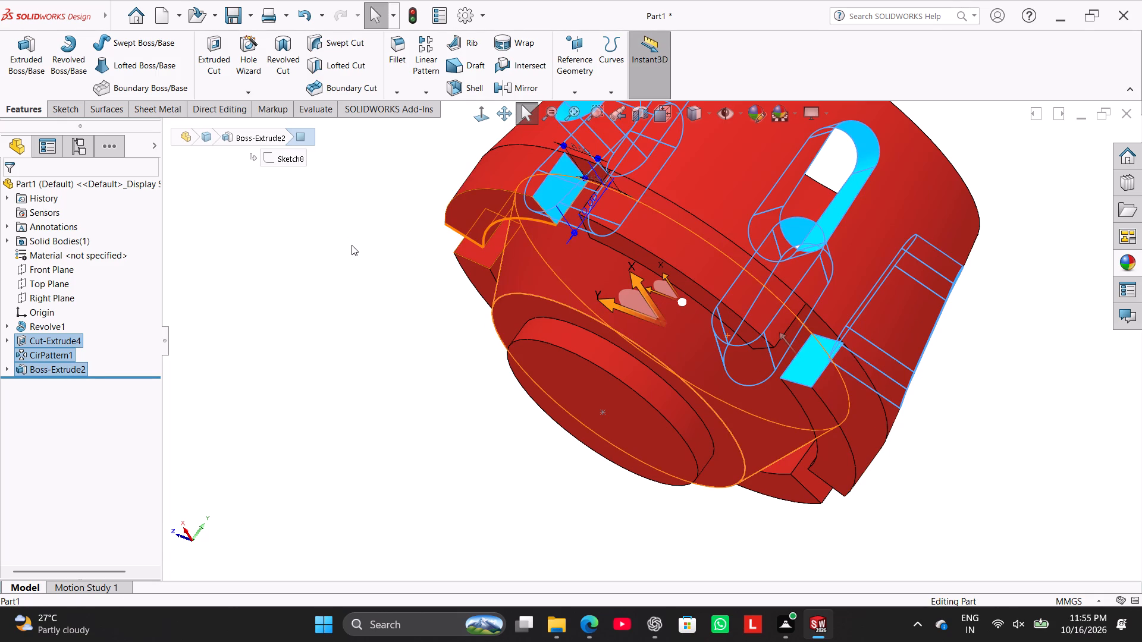
middle_drag(352, 243, 438, 394)
ctrl+click(557, 278)
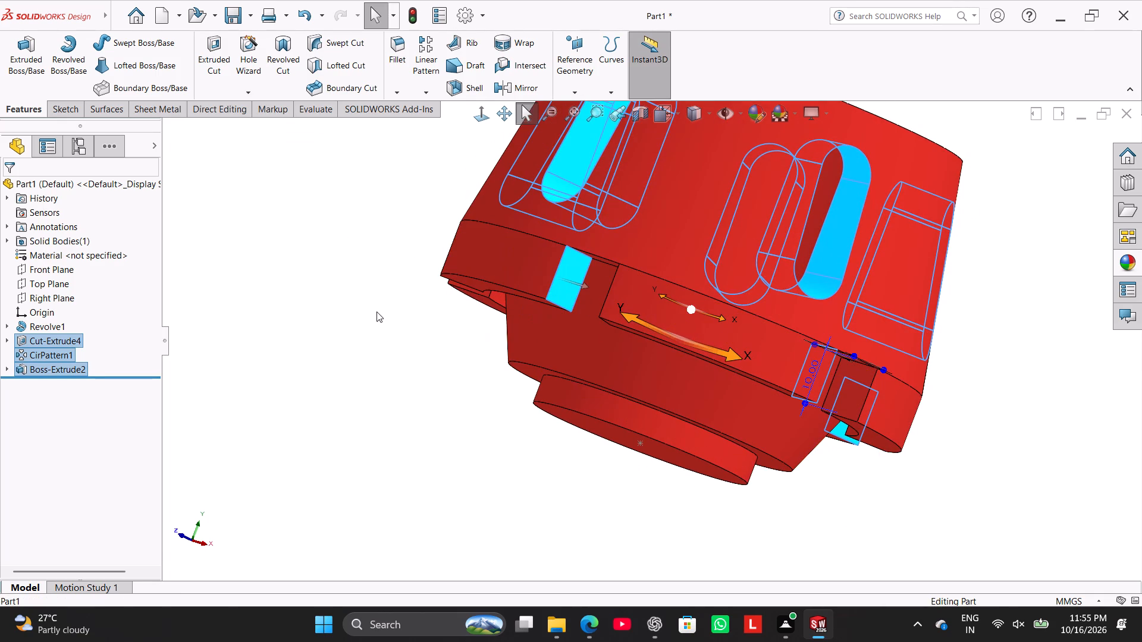
middle_click(382, 317)
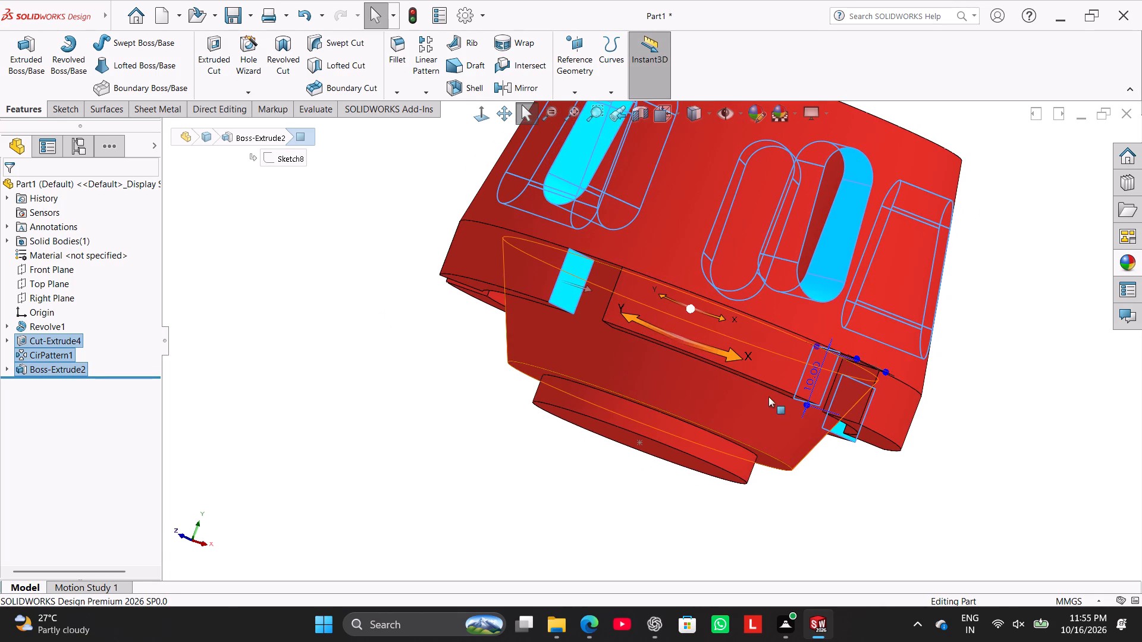
ctrl+click(848, 401)
middle_drag(382, 346, 480, 434)
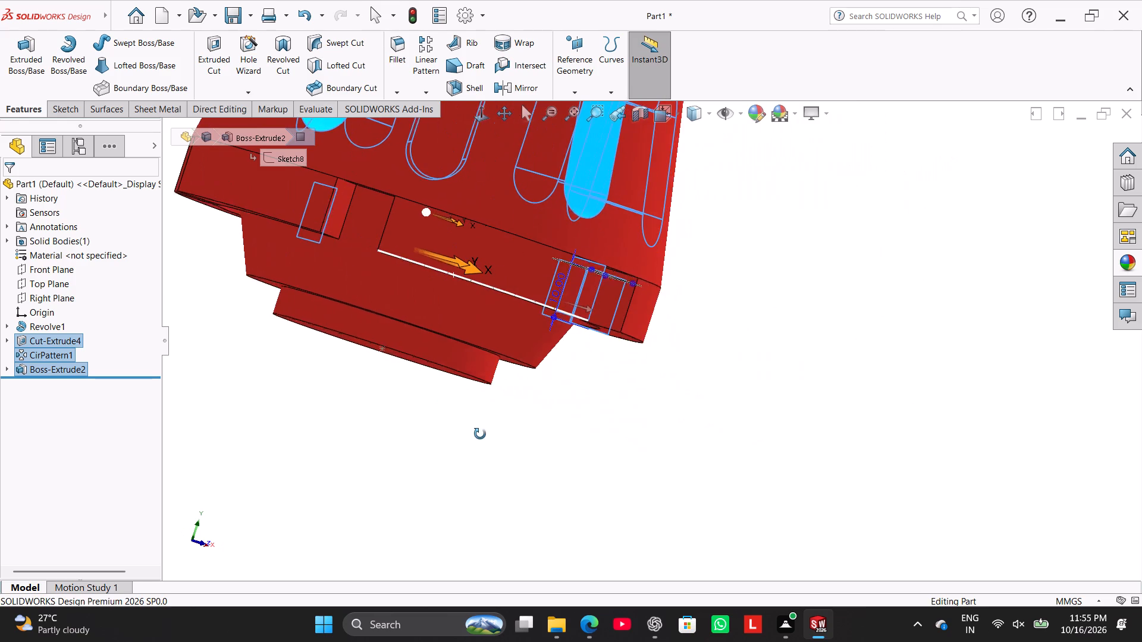
middle_drag(480, 434, 480, 435)
ctrl+click(340, 216)
ctrl+click(611, 302)
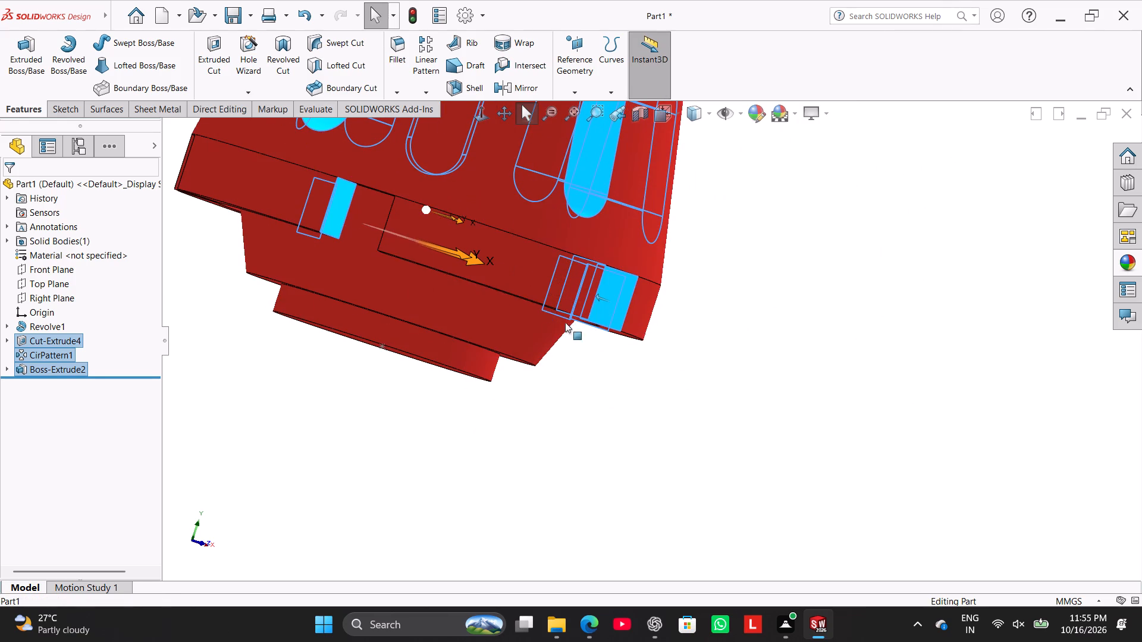
Extend the selection with the ring-segment end faces at the following gaps, leaving the segments' outer walls unselected.
middle_drag(252, 269, 346, 322)
scroll(239, 224, up, 2)
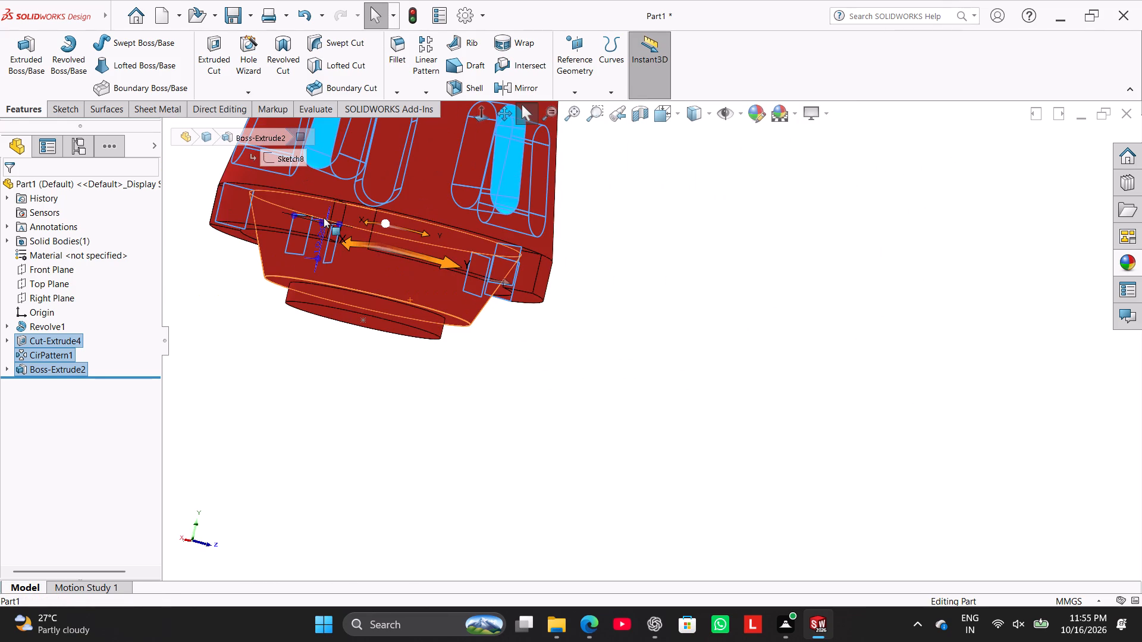
ctrl+click(240, 194)
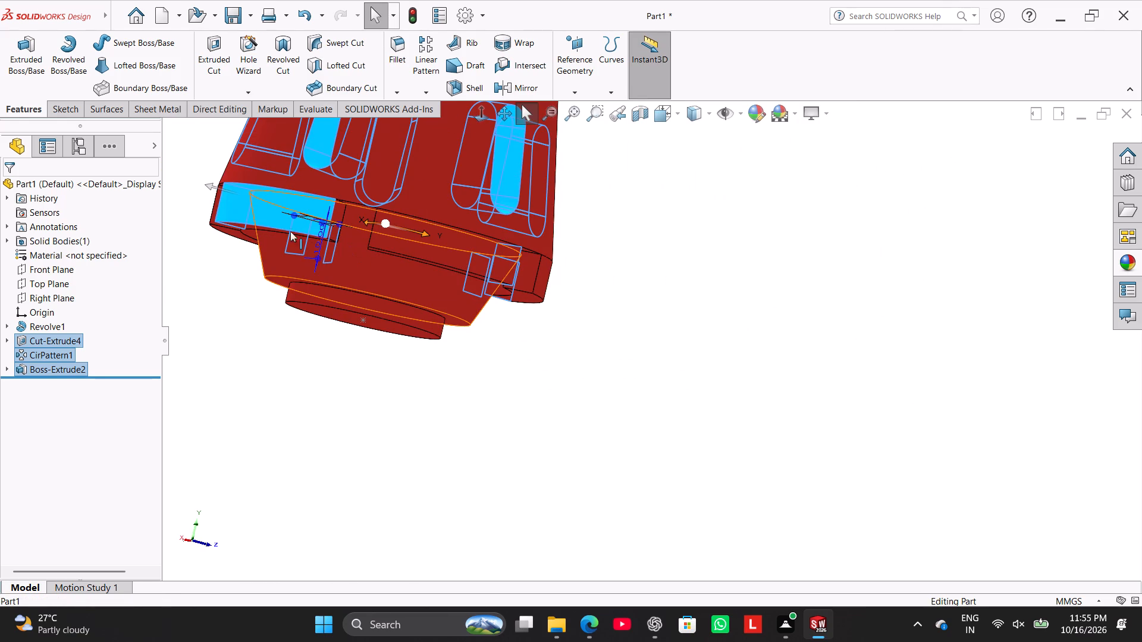
ctrl+click(277, 209)
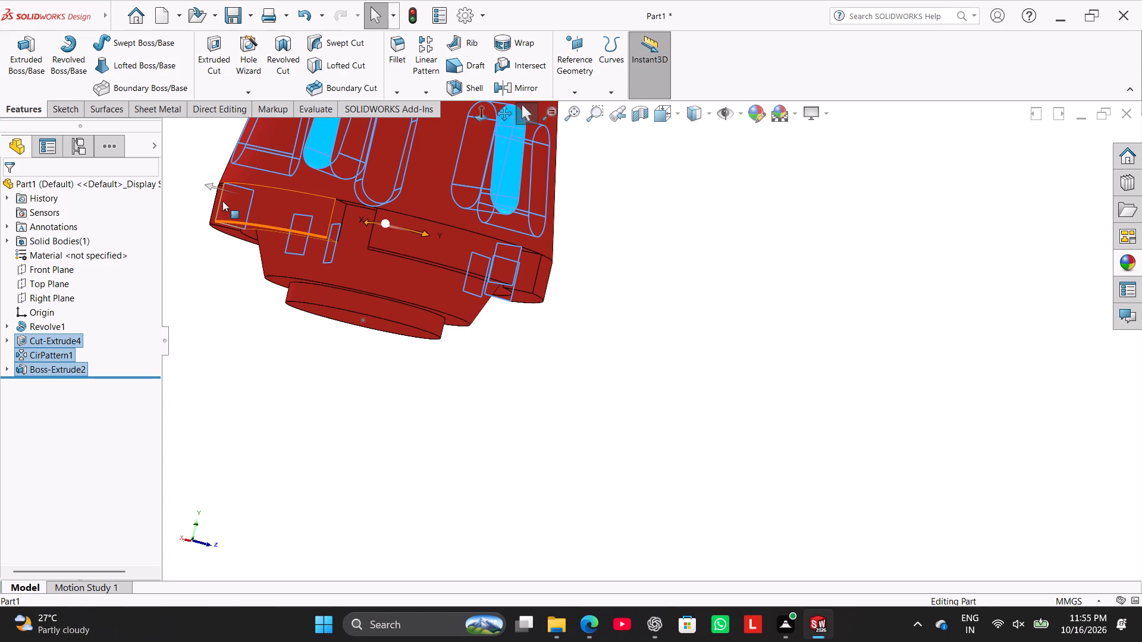
ctrl+middle_drag(263, 305, 303, 330)
middle_drag(217, 327, 246, 359)
ctrl+click(285, 237)
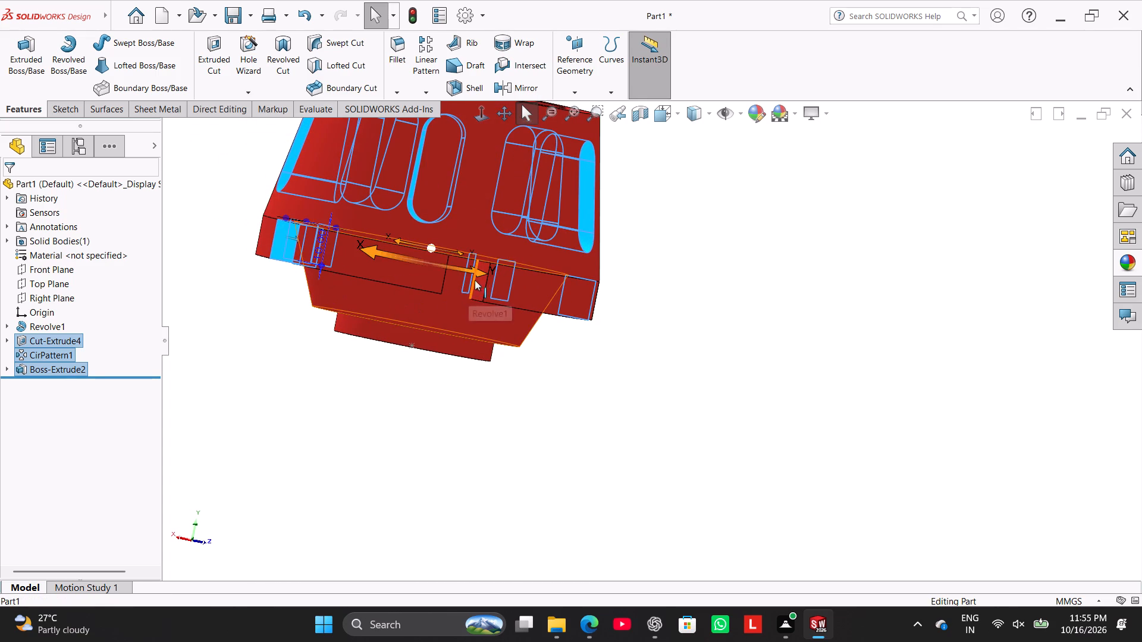
ctrl+click(481, 276)
Add the remaining ring-segment end faces around the part to the selection.
middle_drag(191, 309, 261, 372)
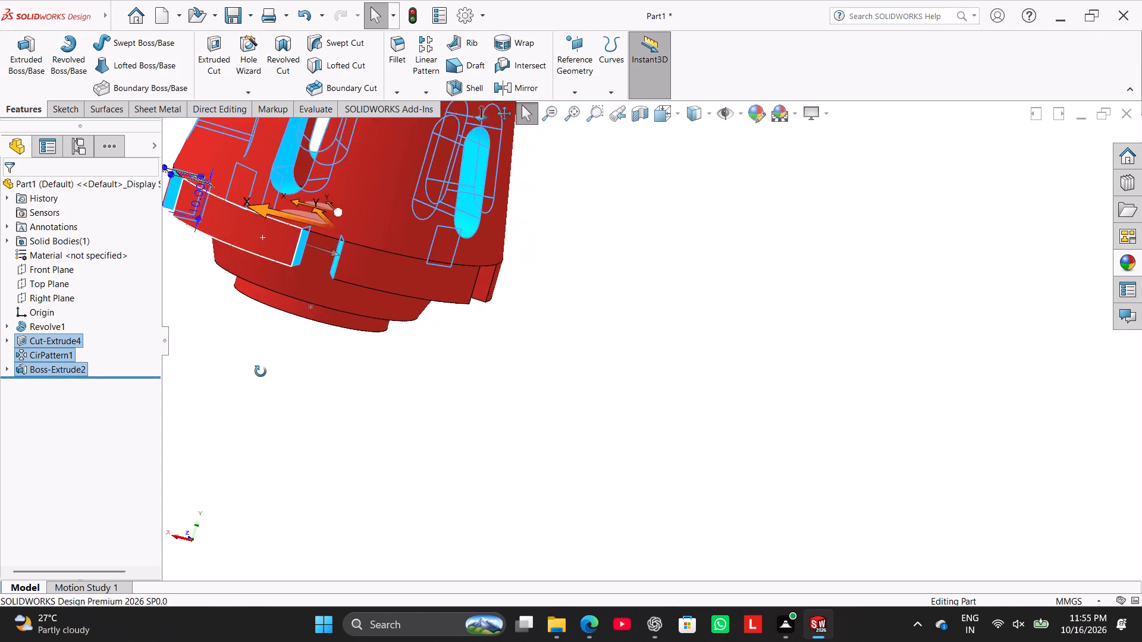
middle_drag(261, 372, 269, 369)
scroll(230, 339, up, 2)
middle_drag(239, 335, 332, 391)
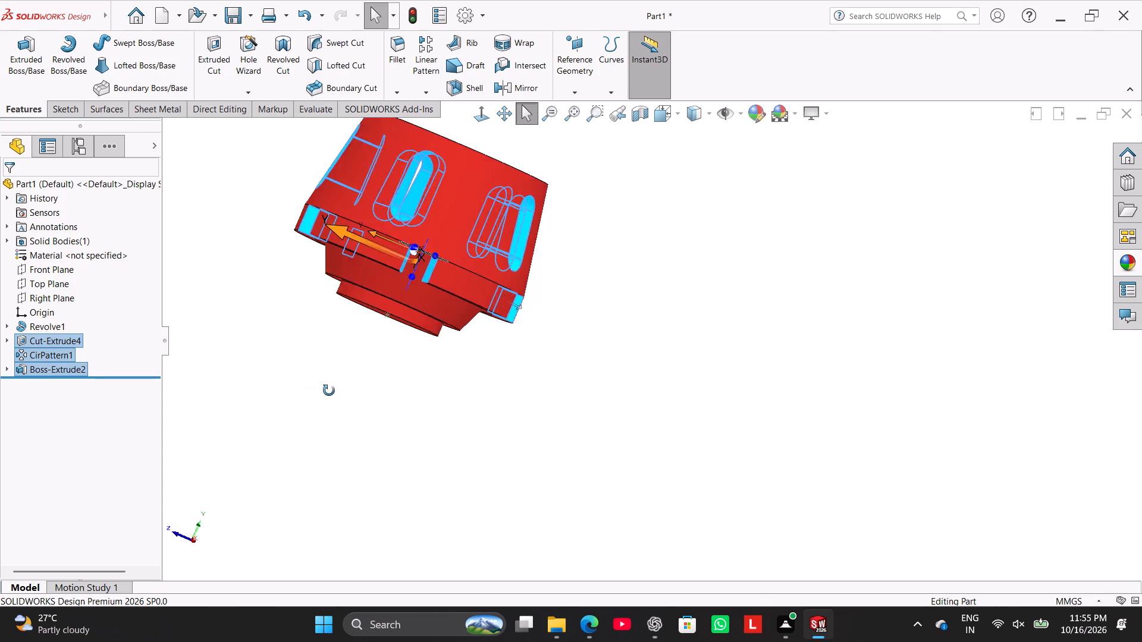
middle_drag(332, 391, 521, 454)
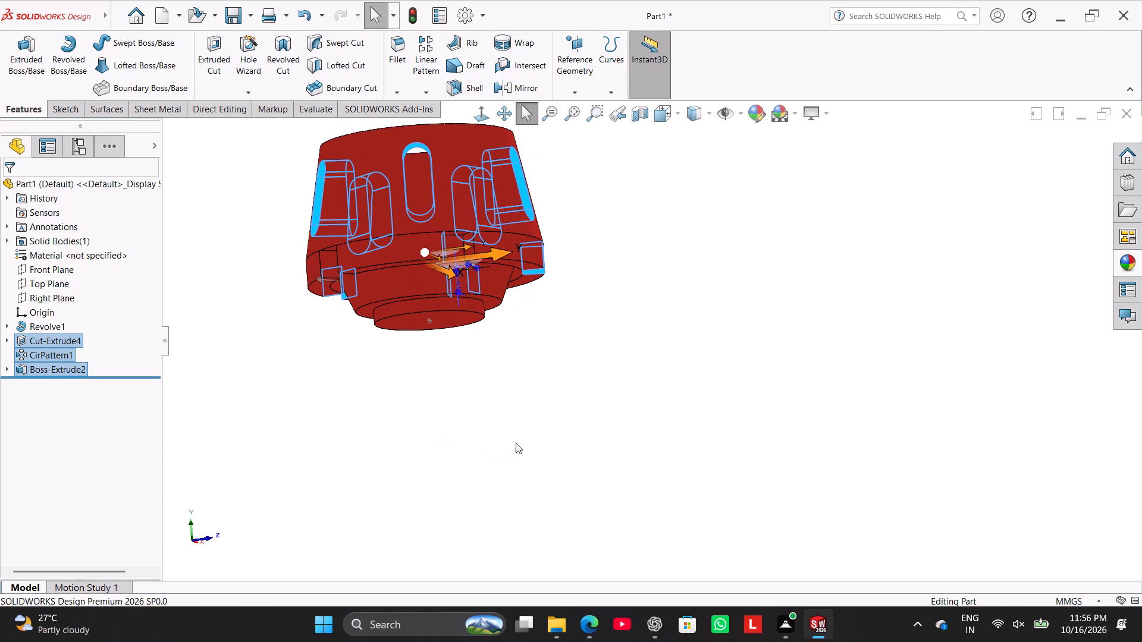
ctrl+click(471, 251)
scroll(501, 259, down, 4)
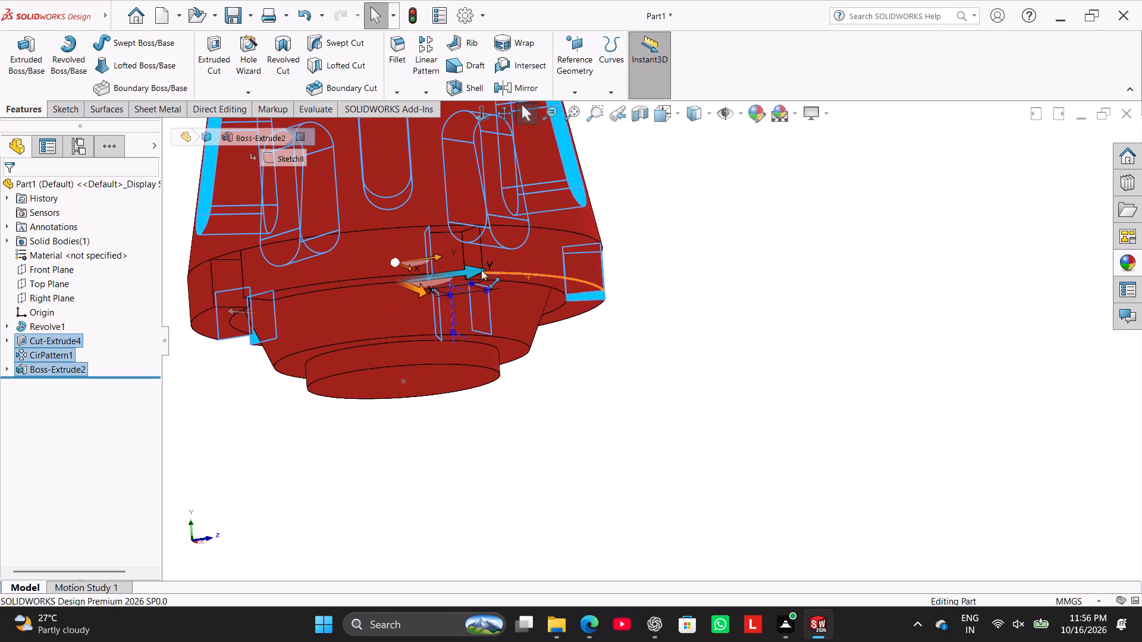
ctrl+click(475, 251)
ctrl+scroll(419, 313, up, 2)
ctrl+click(328, 303)
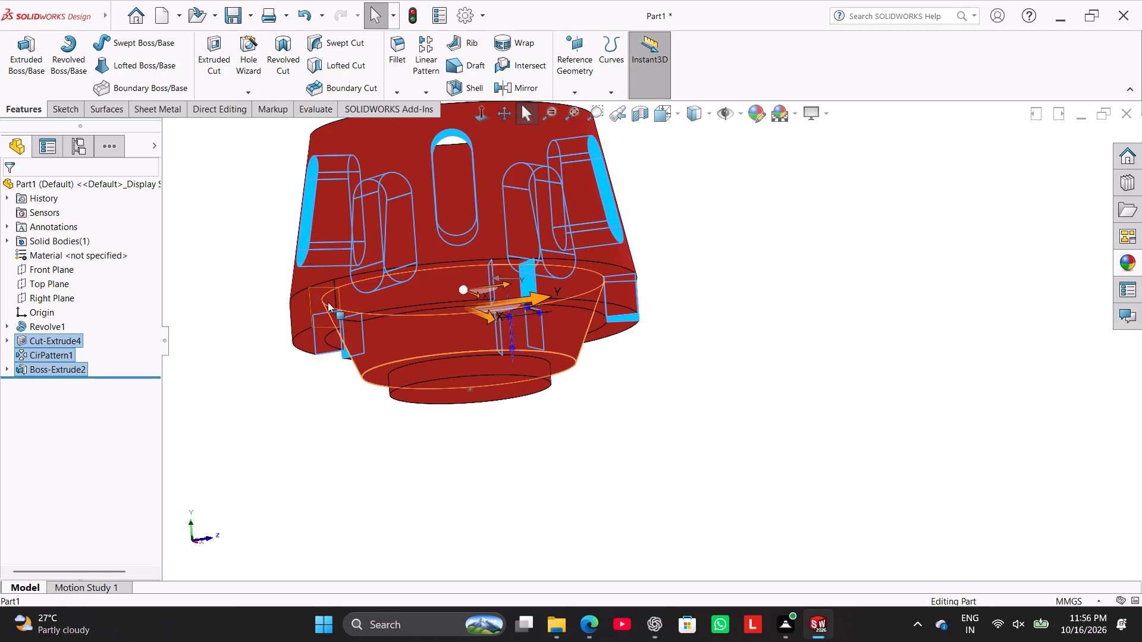
middle_drag(288, 373, 400, 407)
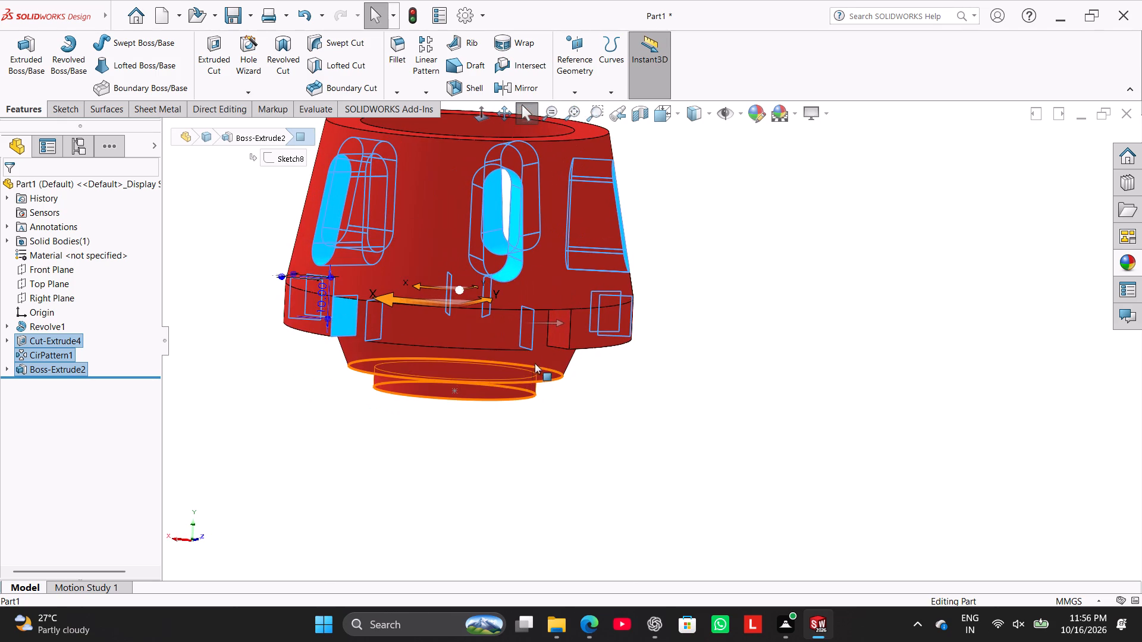
ctrl+click(551, 326)
Add the side wall and end face of the small bottom boss to the face selection.
middle_drag(284, 444, 410, 457)
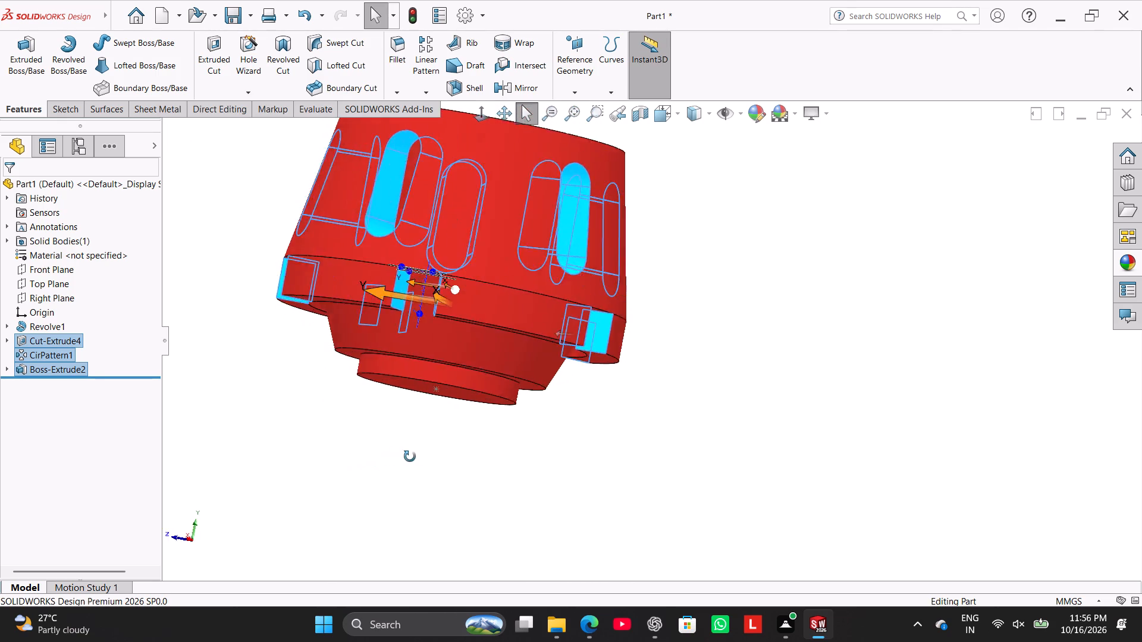
middle_drag(410, 457, 527, 457)
ctrl+click(487, 364)
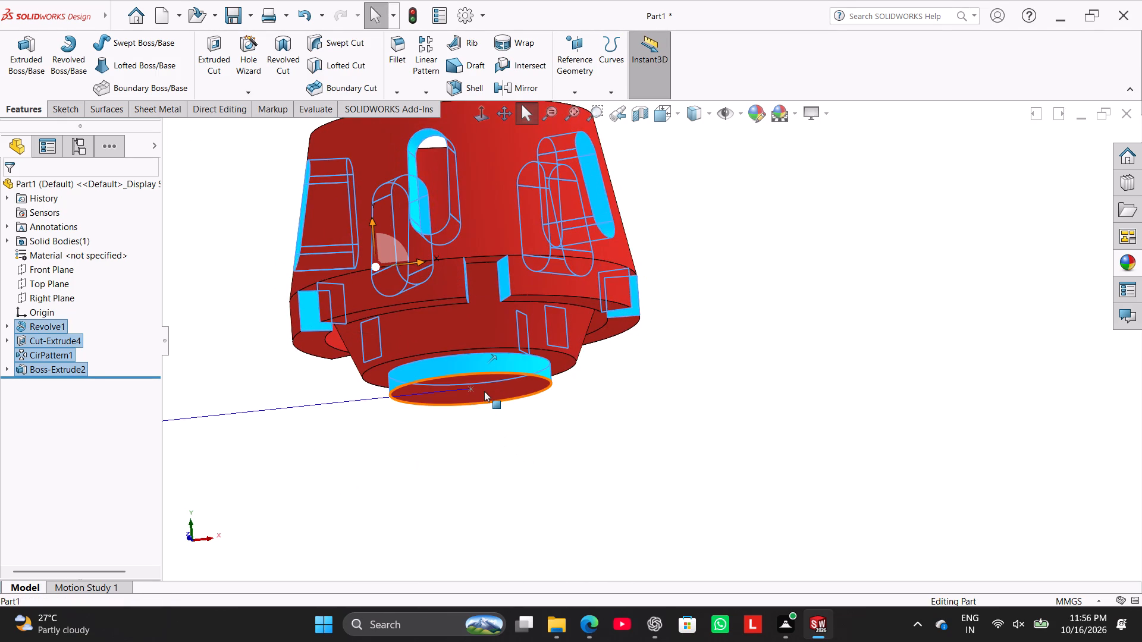
ctrl+click(484, 391)
ctrl+middle_drag(360, 398, 406, 429)
middle_drag(335, 418, 338, 420)
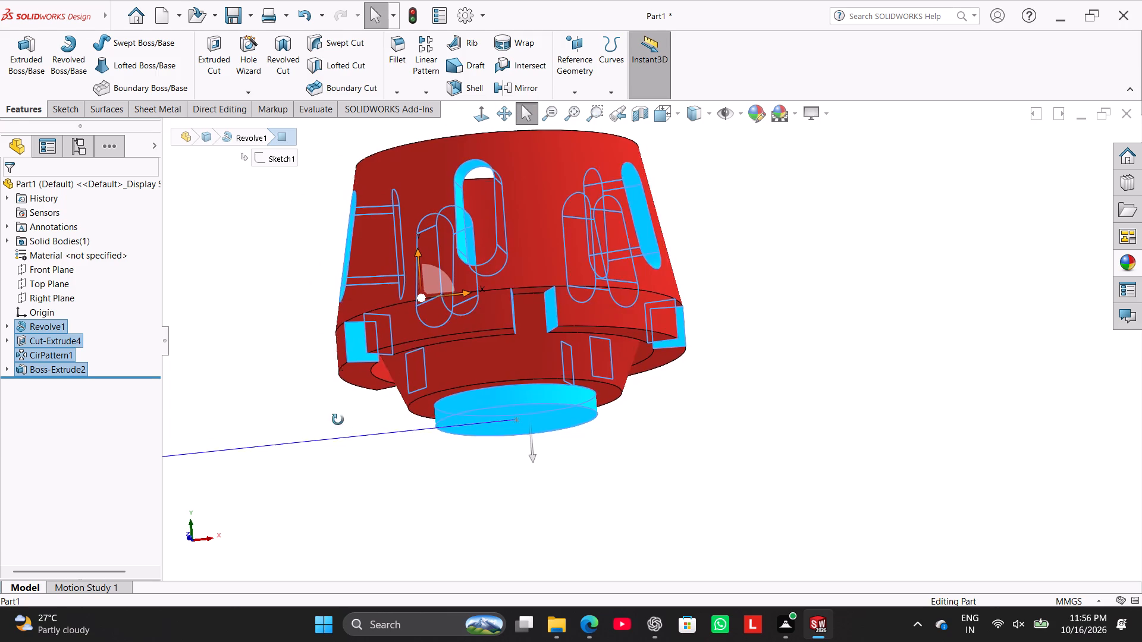
Add the flat floor face inside the bore to the face selection.
middle_drag(338, 420, 419, 583)
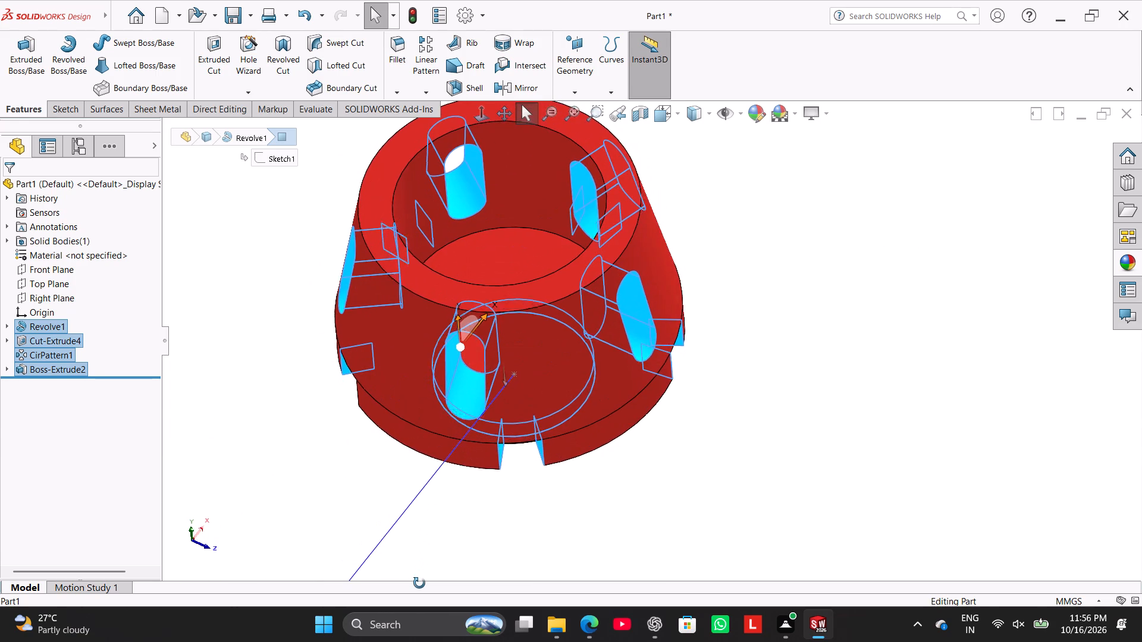
middle_drag(419, 583, 338, 509)
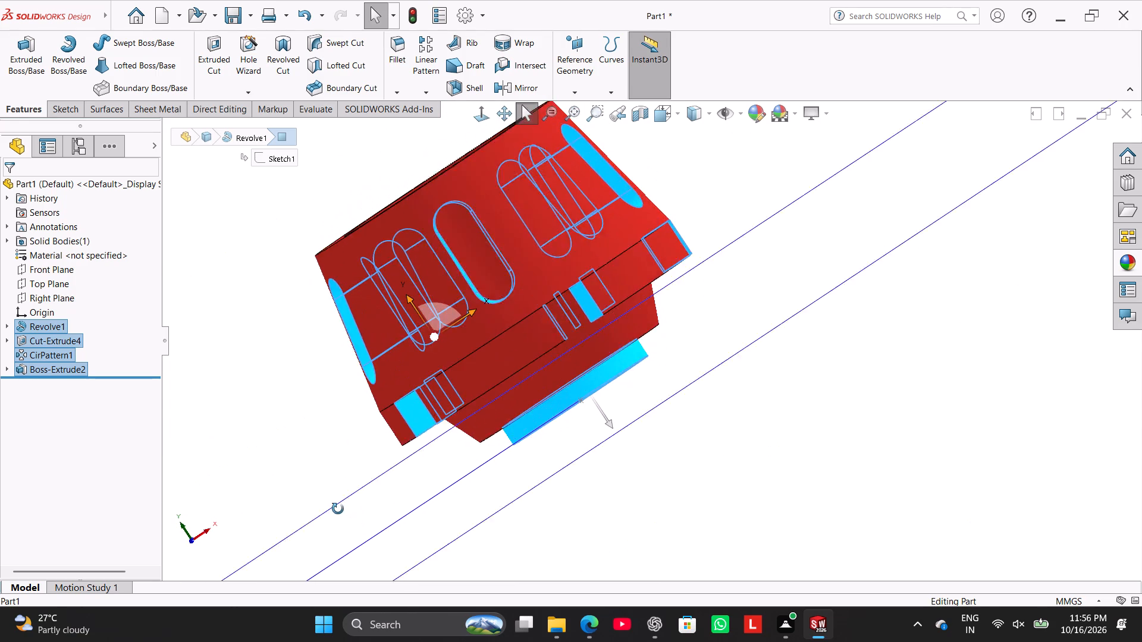
middle_drag(338, 509, 413, 625)
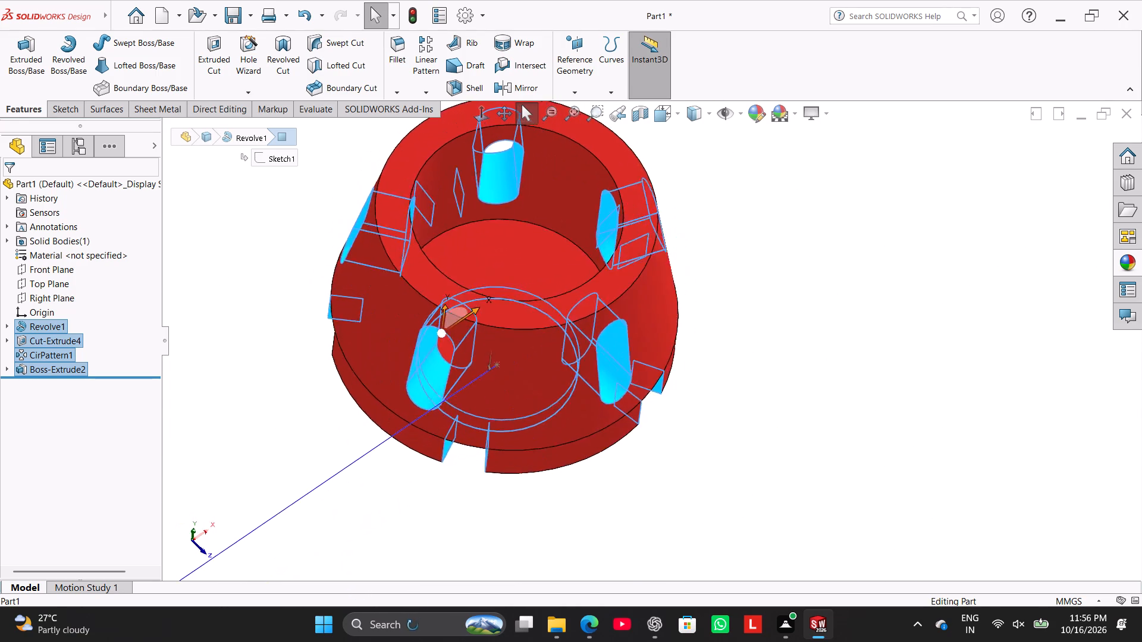
middle_drag(413, 625, 420, 631)
ctrl+click(530, 272)
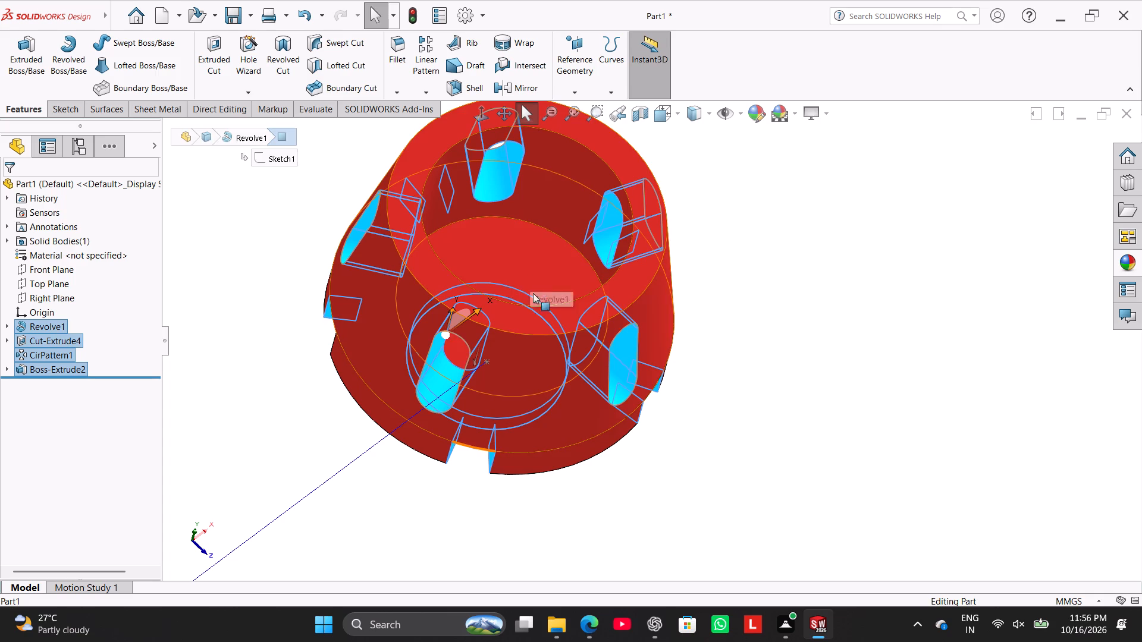
ctrl+middle_drag(447, 436, 438, 344)
ctrl+middle_drag(424, 460, 438, 516)
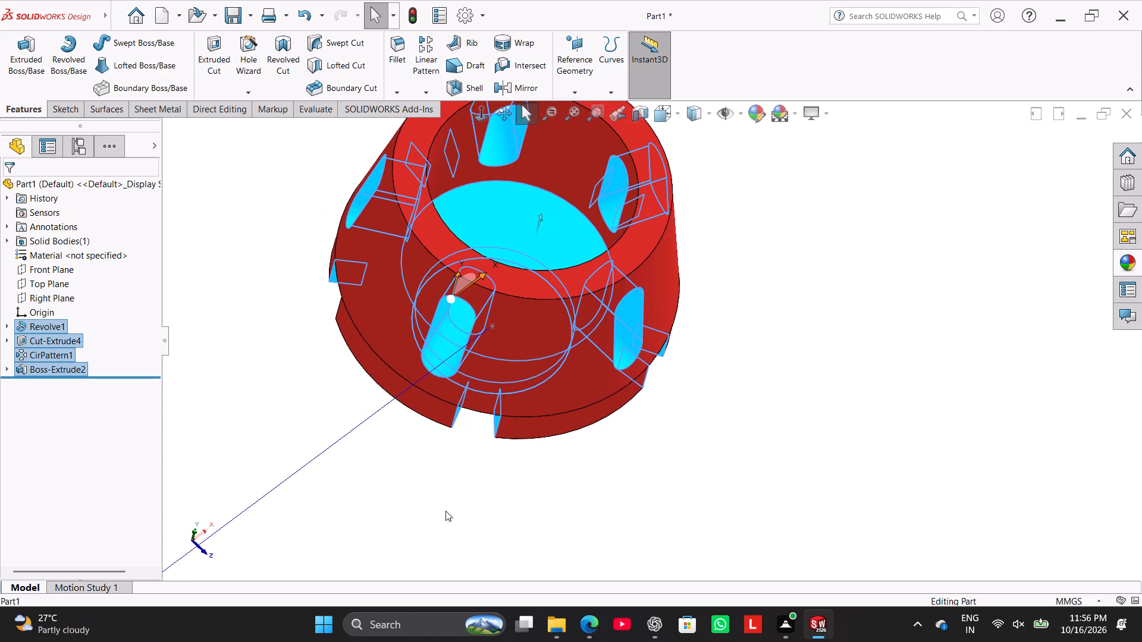
Apply the polished aluminum appearance to the selected slot features, ring-segment end faces, bottom boss faces and bore floor.
click(781, 95)
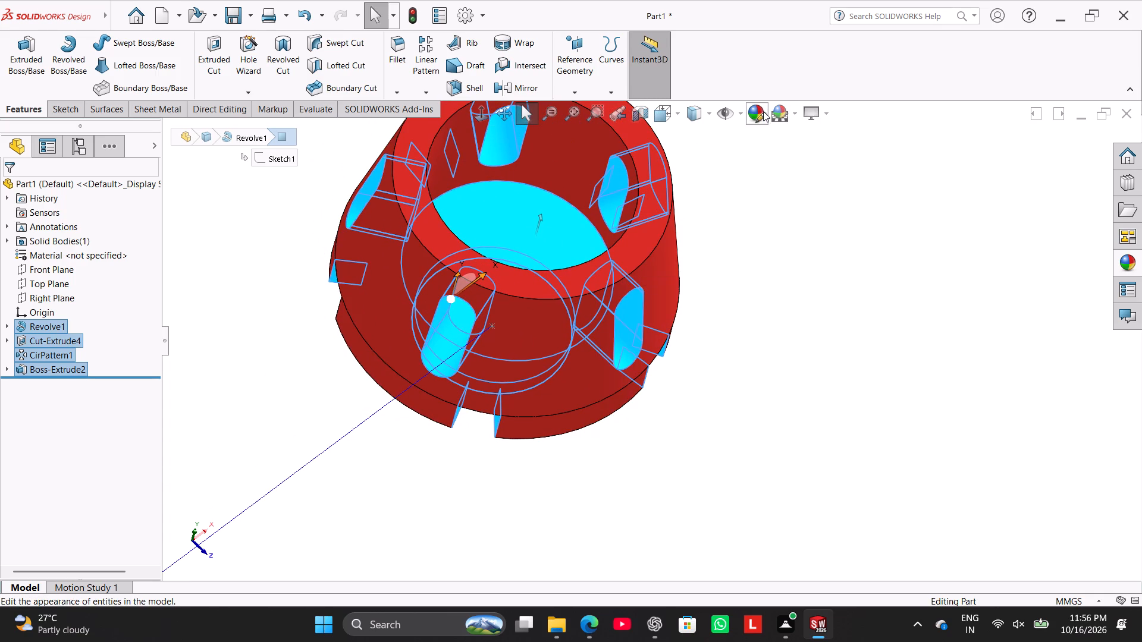
click(754, 114)
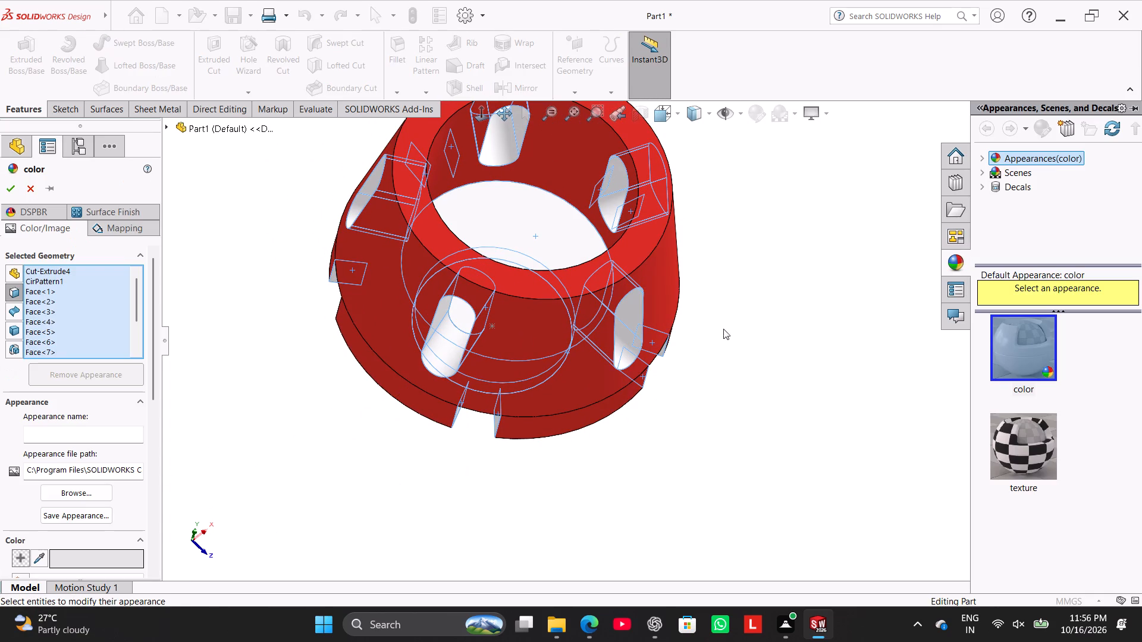
click(987, 153)
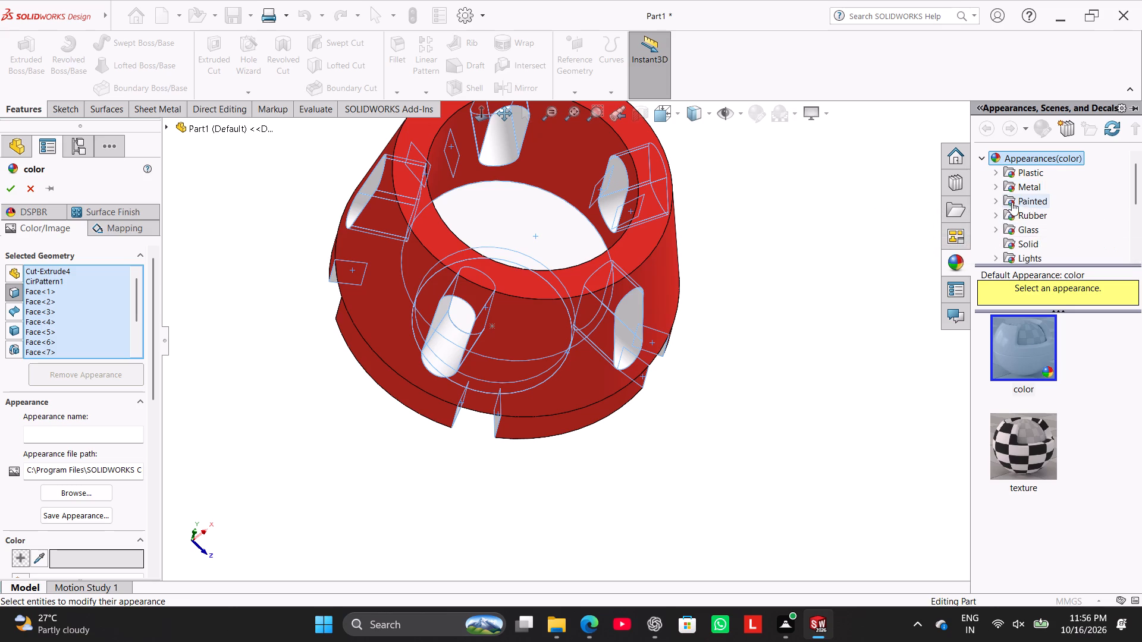
click(1012, 184)
click(997, 182)
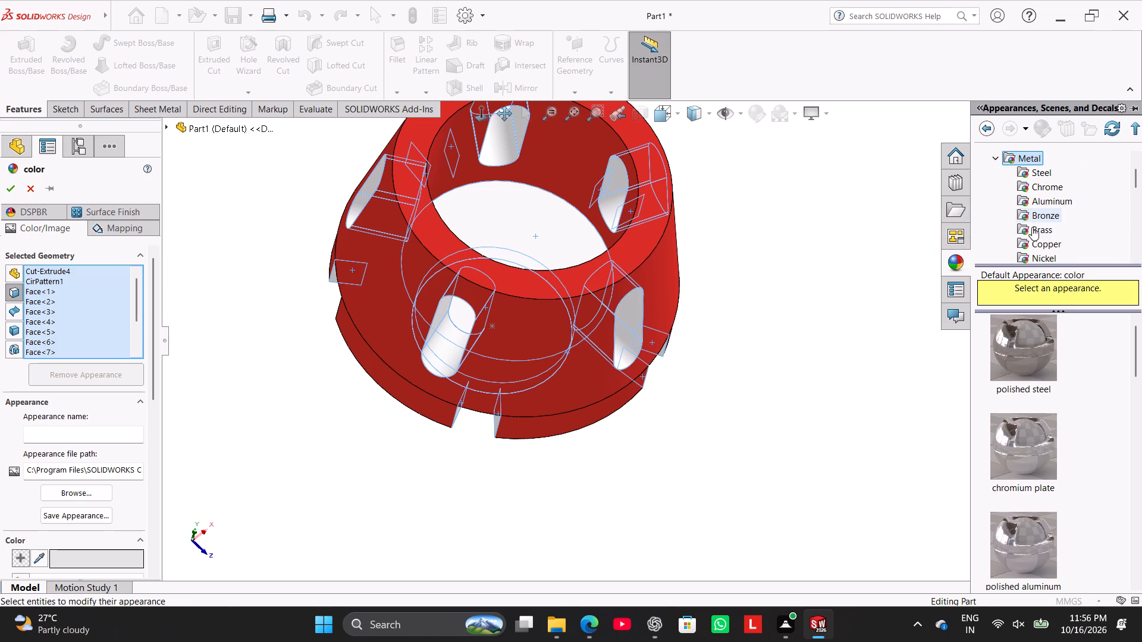
click(1041, 204)
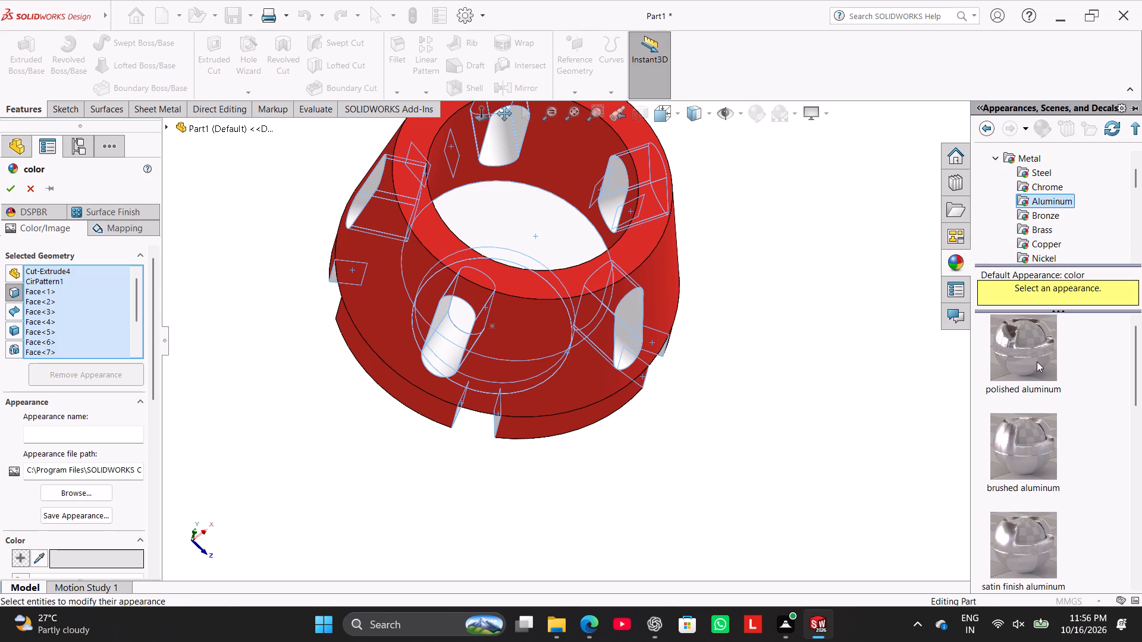
double_click(1037, 360)
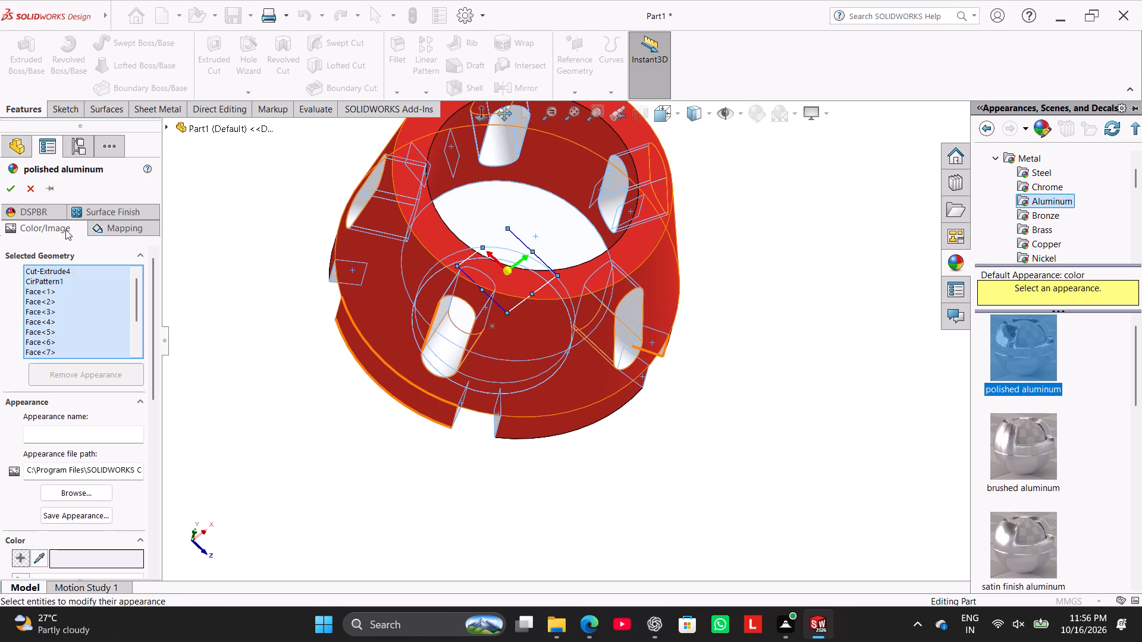
click(5, 187)
Save the part in the Worked folder as Tapered Slotted Flange Housing, shown in isometric view.
right_drag(230, 364, 394, 243)
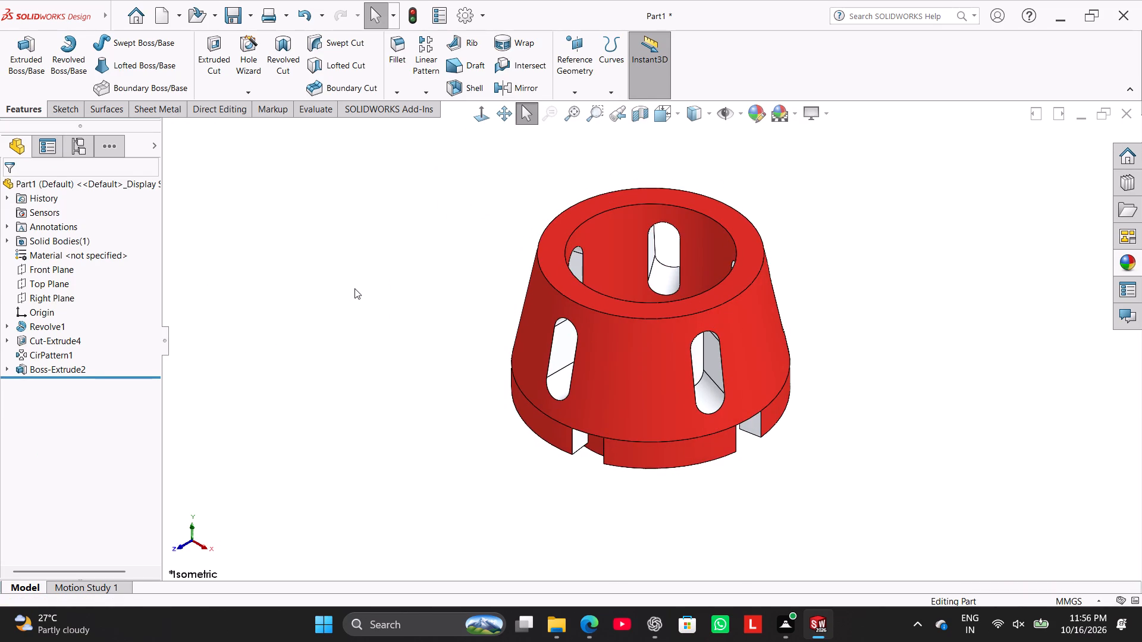
click(249, 10)
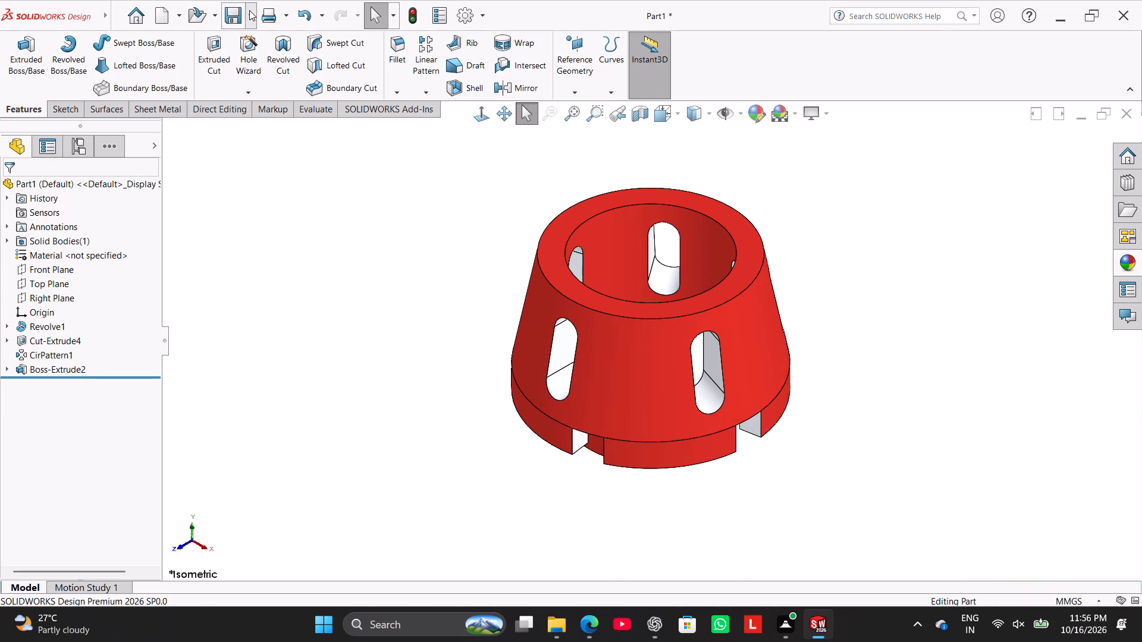
click(263, 52)
key(ctrl+v)
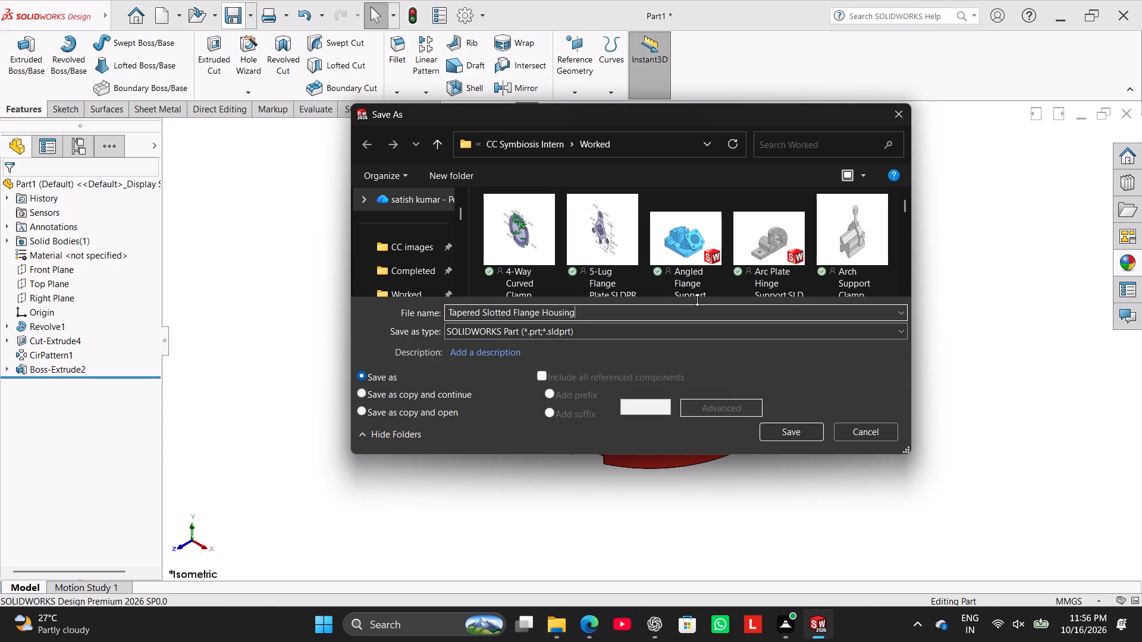
click(803, 423)
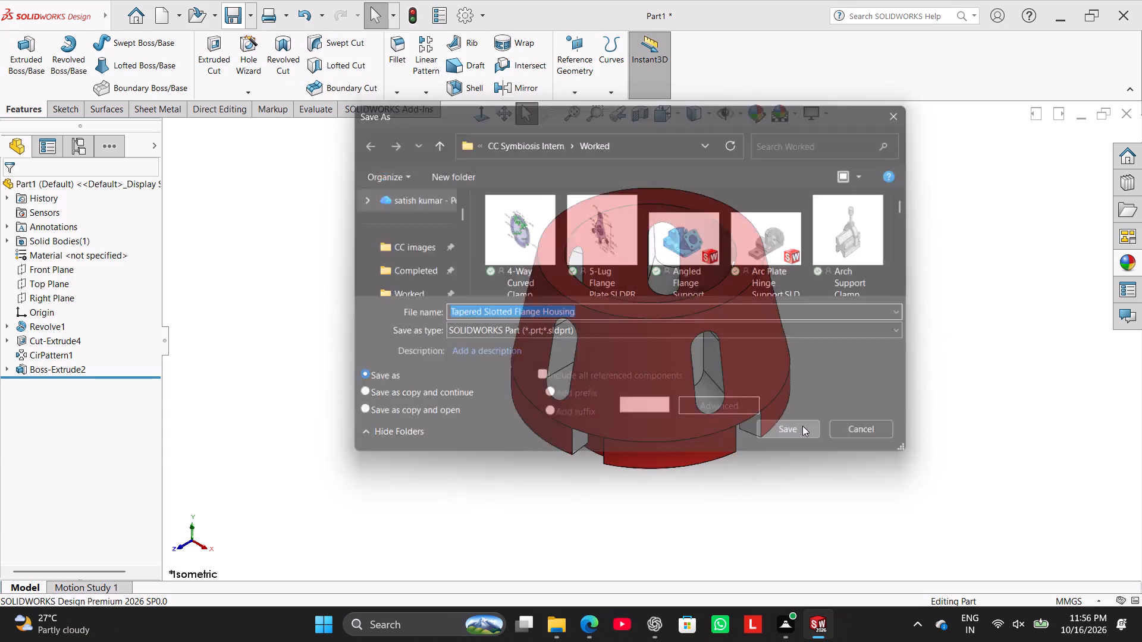
Save a PDF copy of the part as Tapered Slotted Flange Housing.pdf in the Worked folder.
click(247, 10)
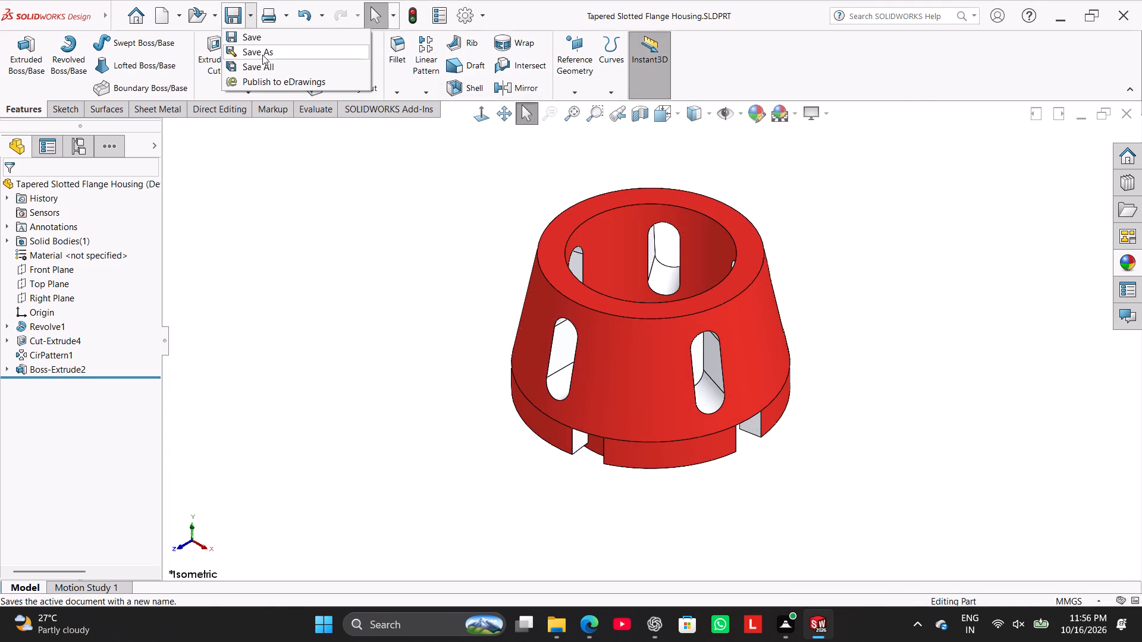
click(262, 55)
click(597, 331)
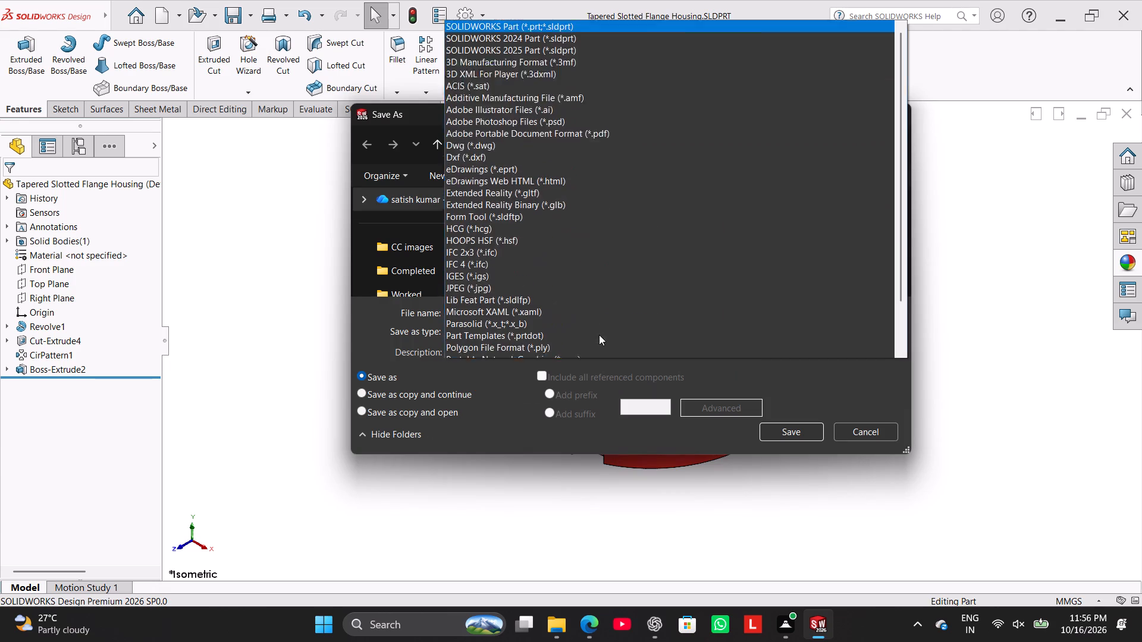
click(631, 114)
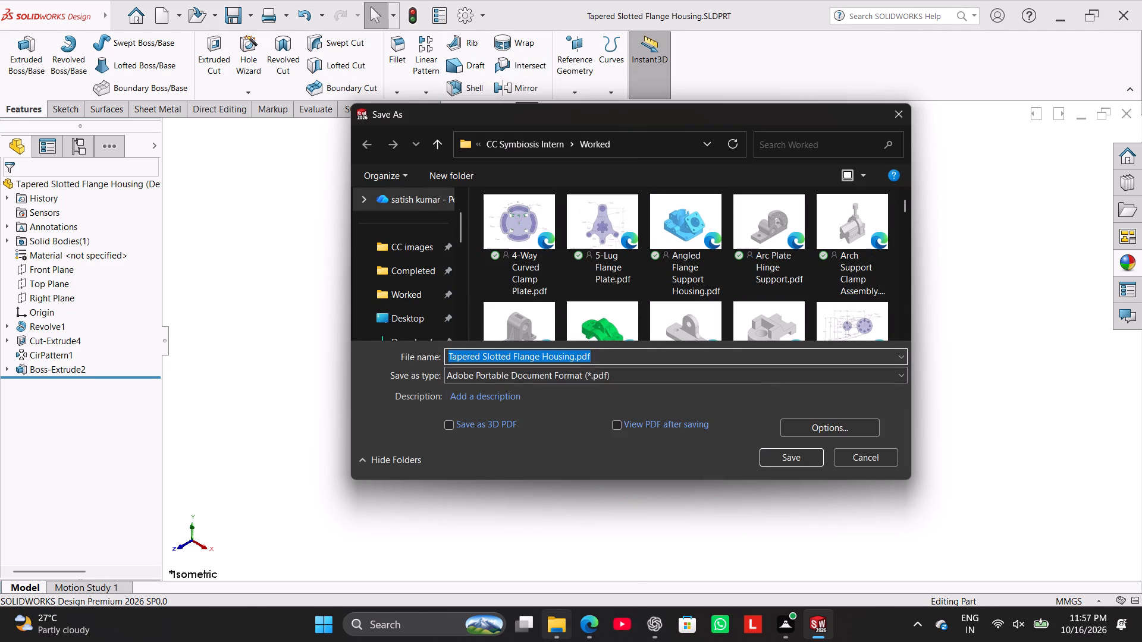
click(817, 457)
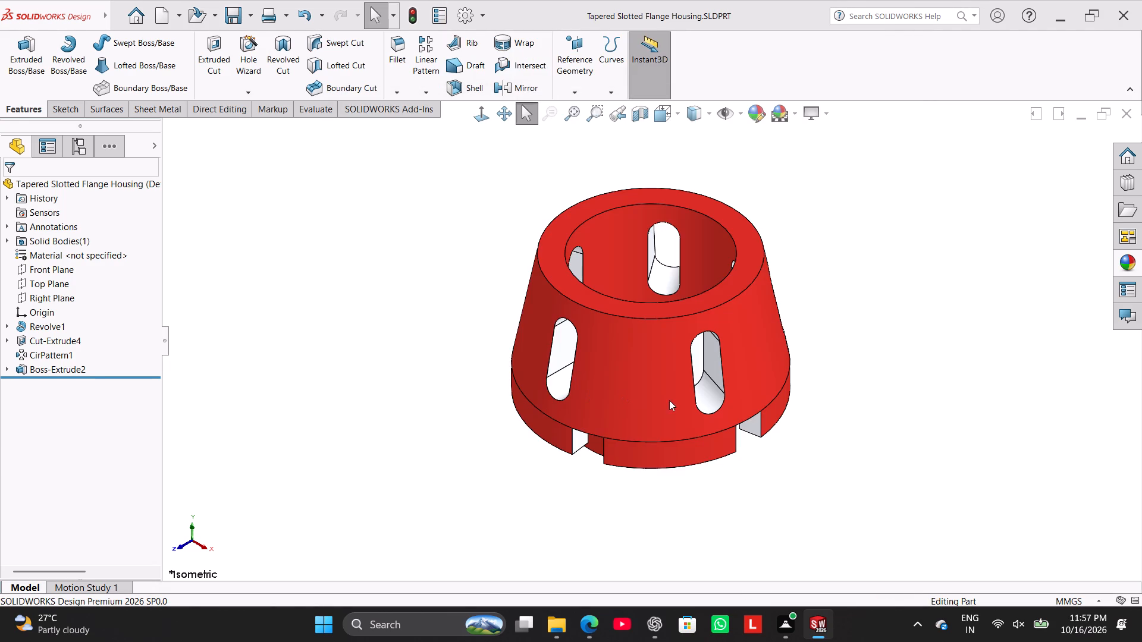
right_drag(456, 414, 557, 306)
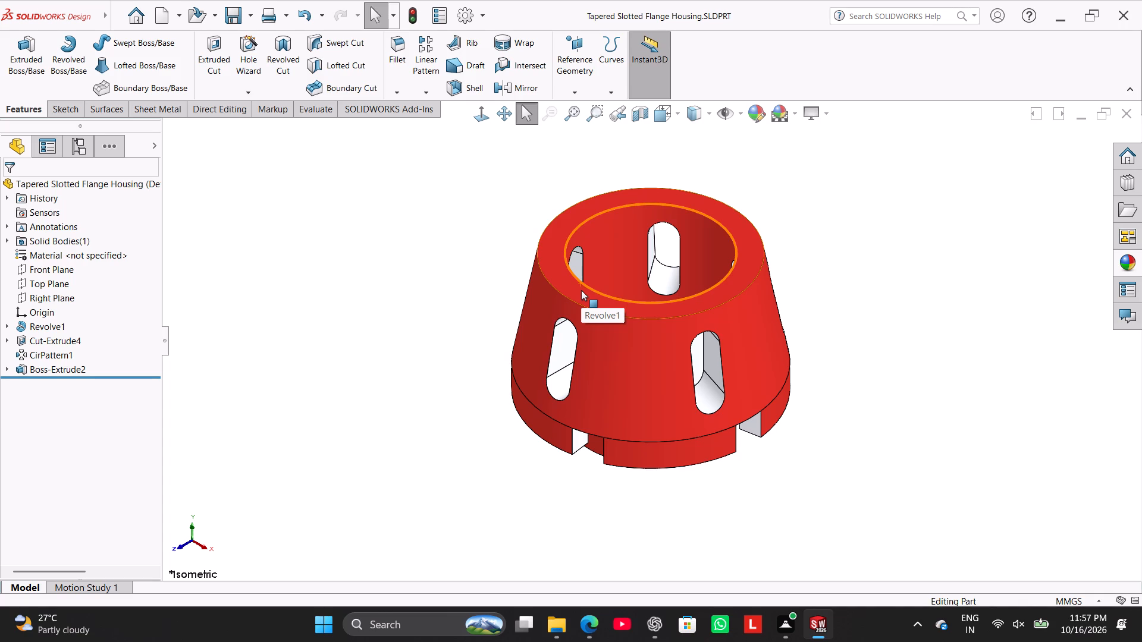